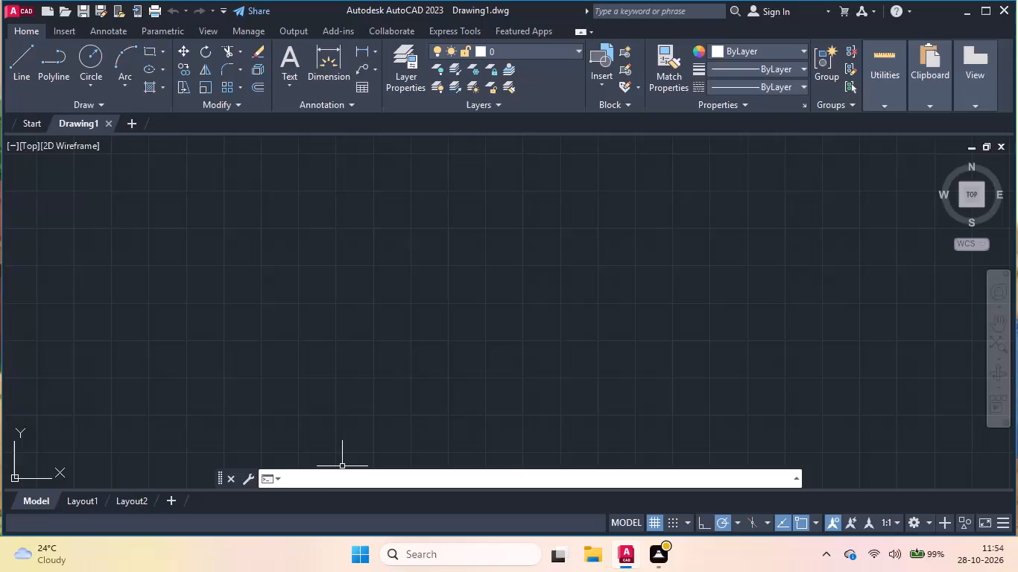
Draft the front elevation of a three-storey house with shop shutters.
Turn on command log file recording with LOGFILEON.
text(log)
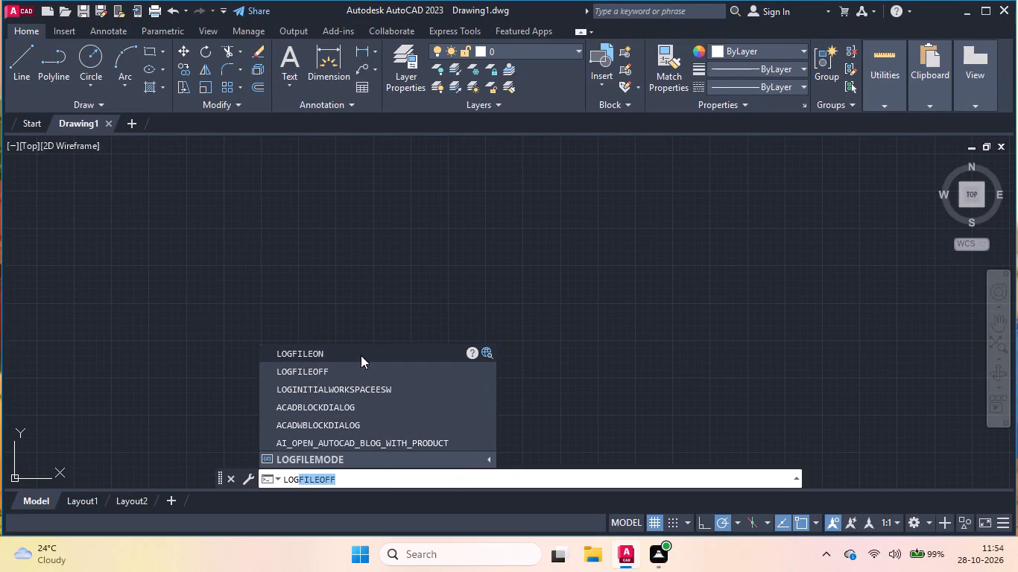
click(361, 355)
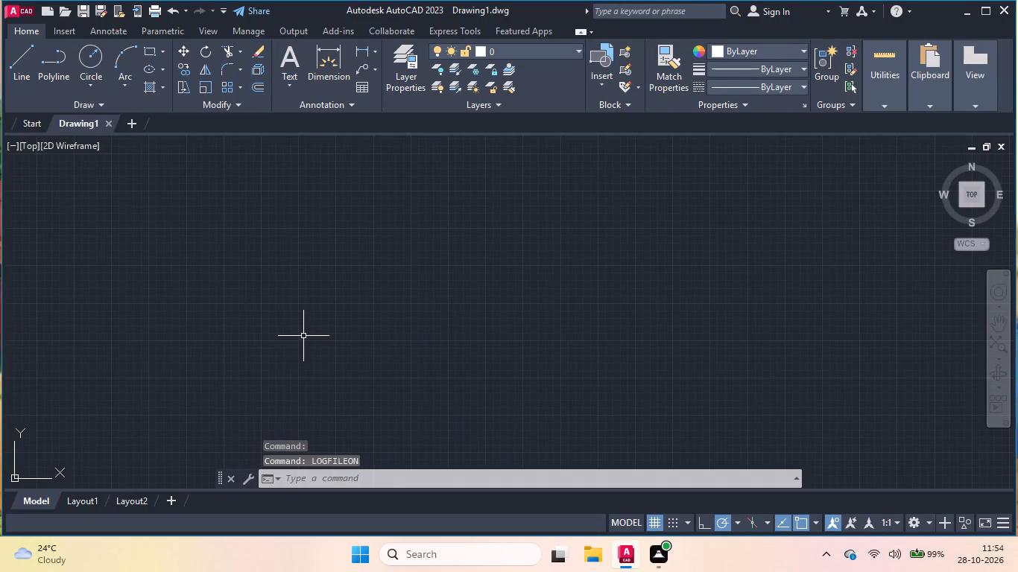
Draw a horizontal line 16 units long toward the east as the top edge of a thin rectangle.
key(l)
key(Return)
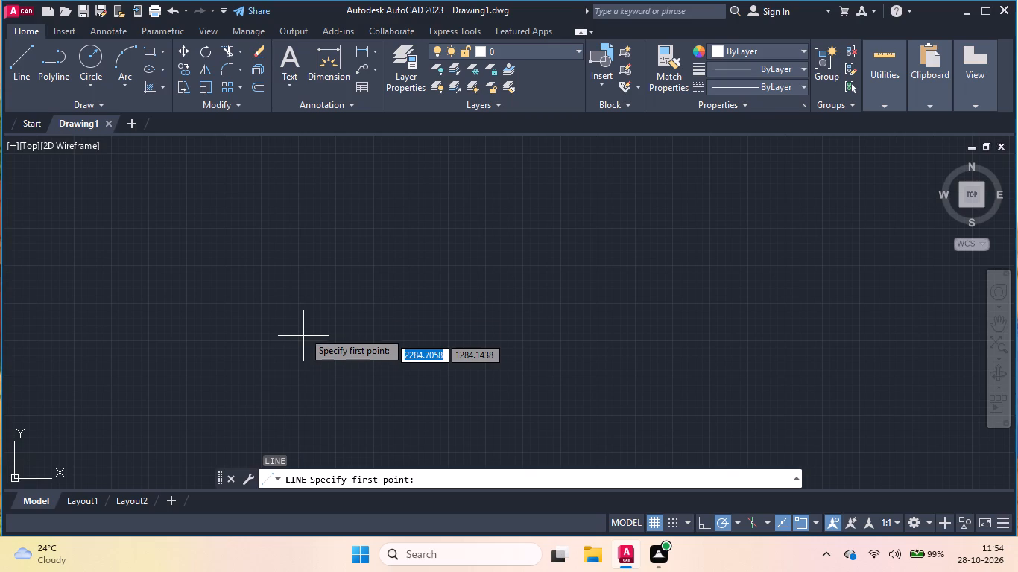
click(335, 194)
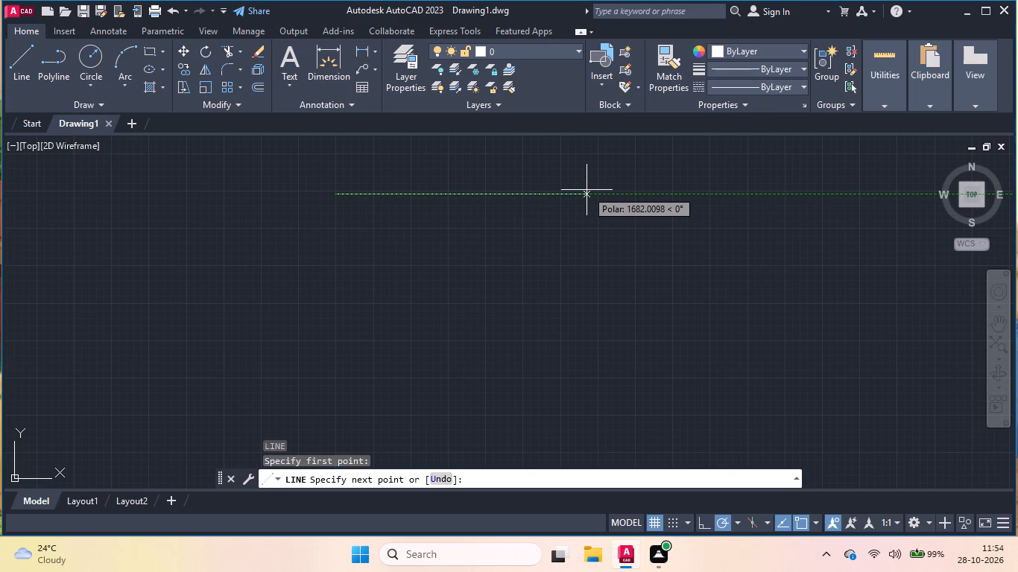
text(q16)
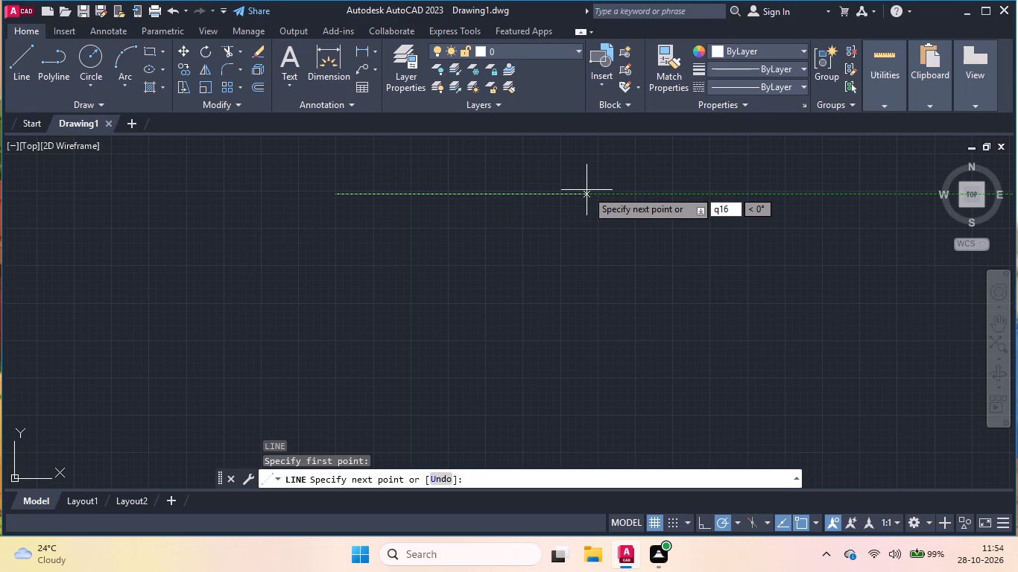
key(BackSpace)
key(BackSpace)
key(BackSpace)
key(BackSpace)
key(BackSpace)
key(BackSpace)
key(BackSpace)
key(BackSpace)
key(BackSpace)
key(BackSpace)
key(BackSpace)
key(BackSpace)
key(BackSpace)
key(BackSpace)
key(BackSpace)
key(BackSpace)
key(BackSpace)
key(BackSpace)
key(BackSpace)
key(BackSpace)
text(16)
key(Return)
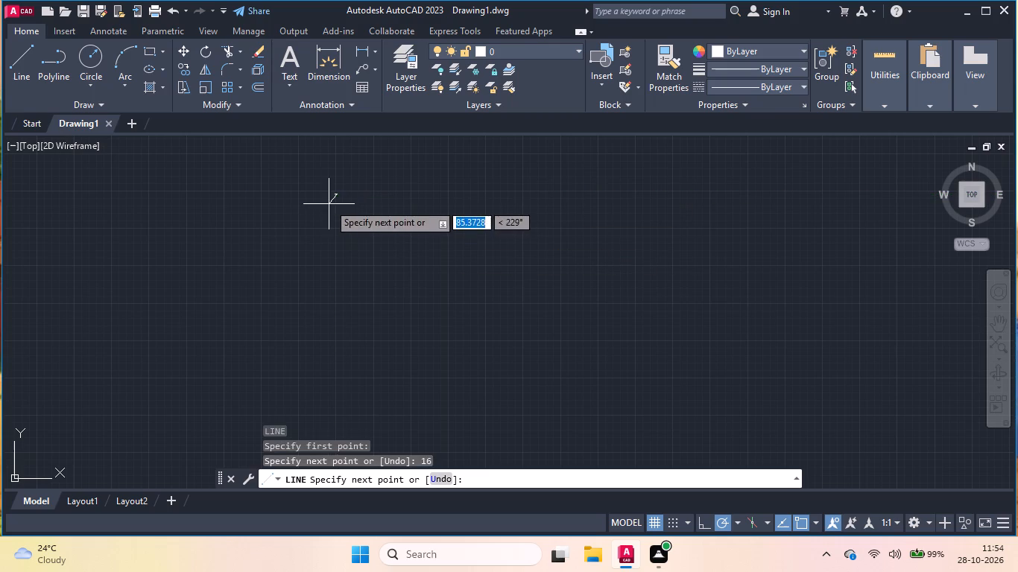
Complete the rectangle with a 0.3-unit edge downward, a 16-unit edge back west, and a closing edge to the start point.
scroll(331, 174, up, 4)
scroll(347, 349, up, 3)
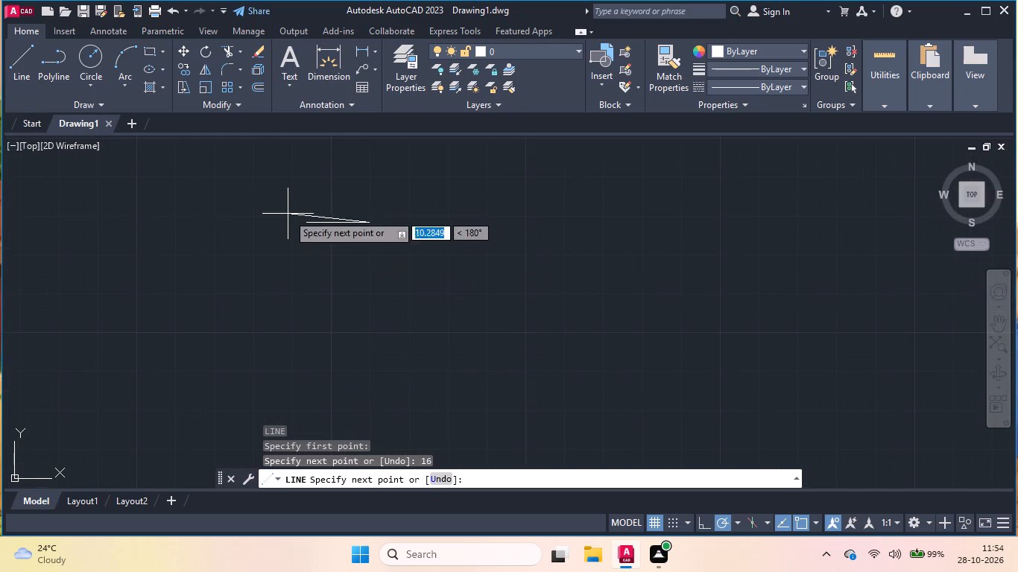
scroll(287, 221, up, 3)
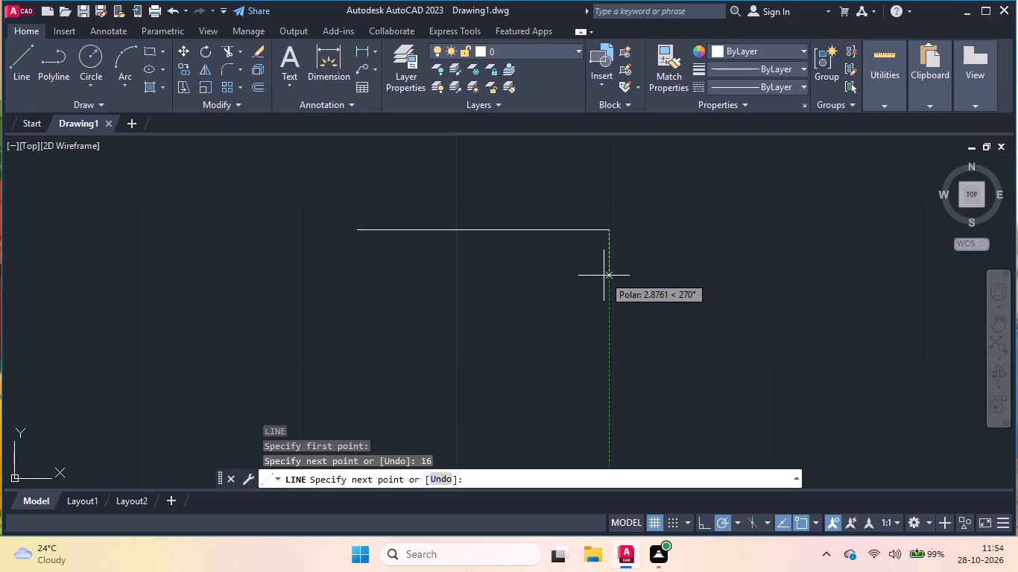
key(0)
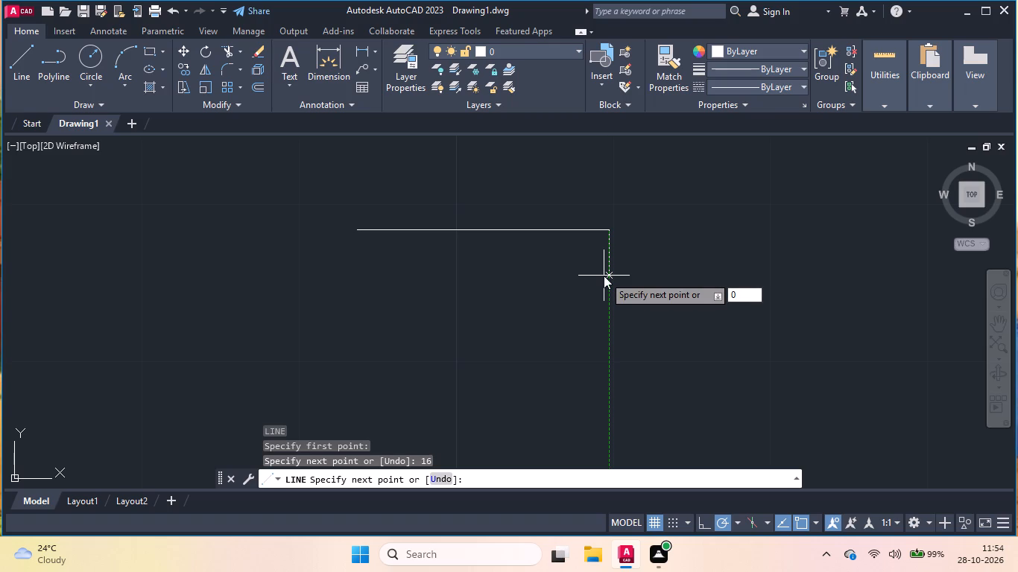
text(.3)
key(Return)
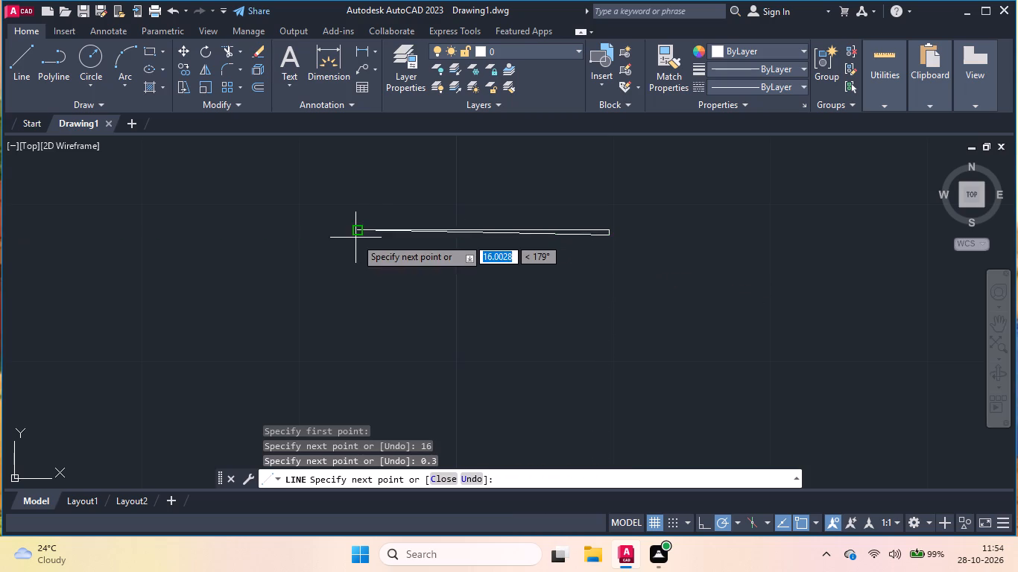
scroll(355, 238, up, 2)
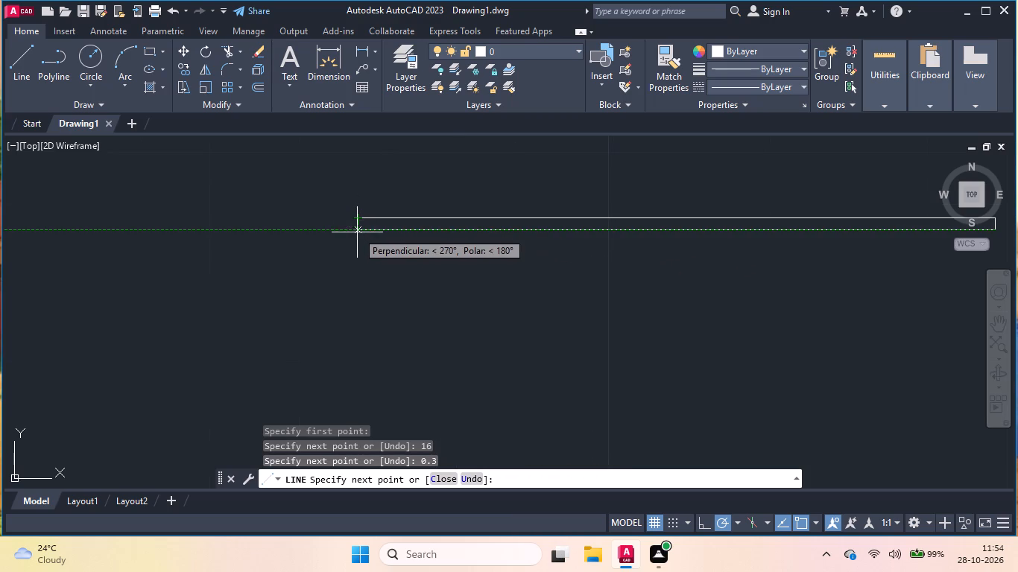
scroll(366, 218, up, 3)
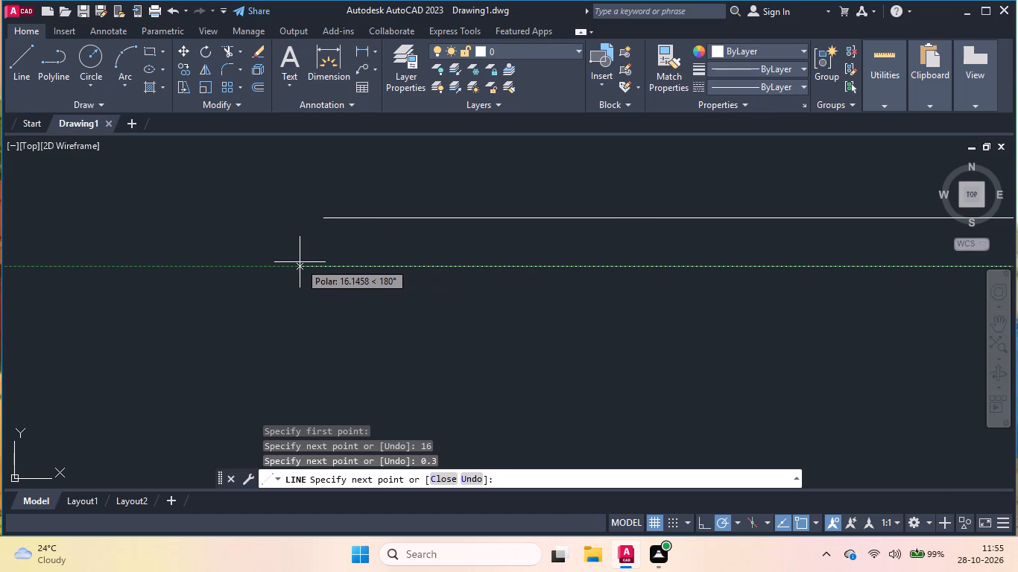
text(16)
key(Return)
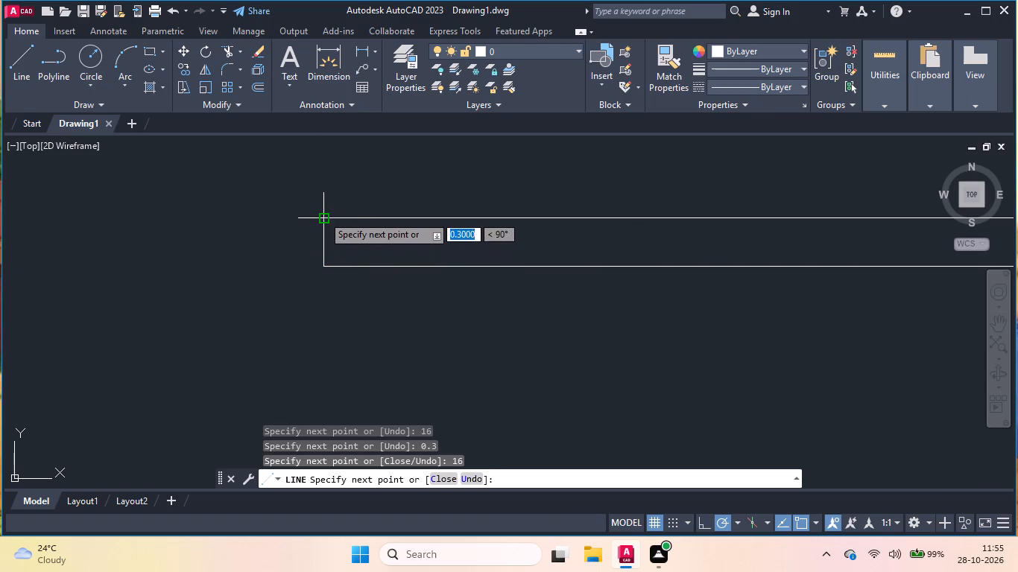
click(323, 214)
key(Return)
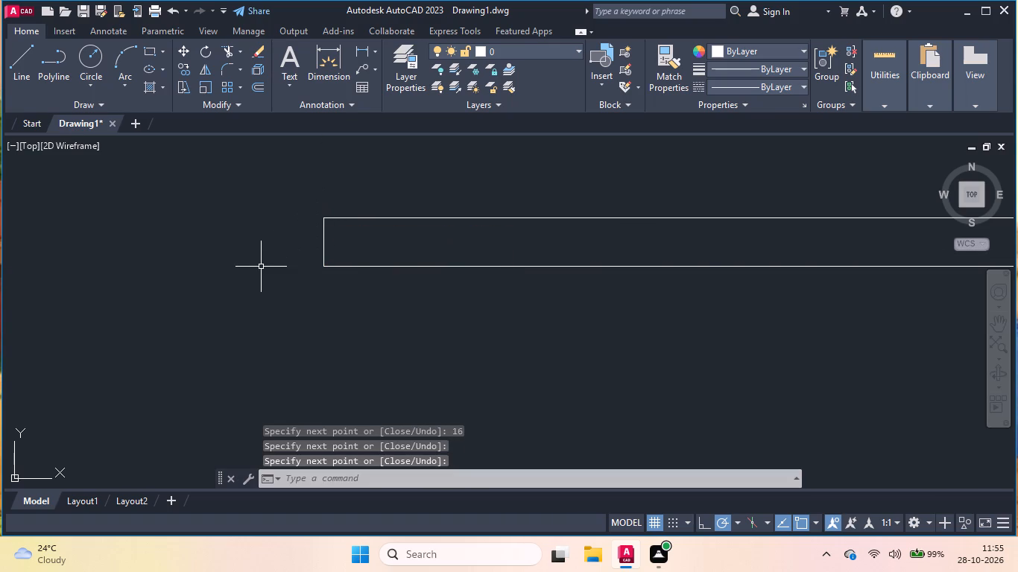
Restart the Line command, switch to Calculator to compute 13 ÷ 2, and return to the drawing.
key(Return)
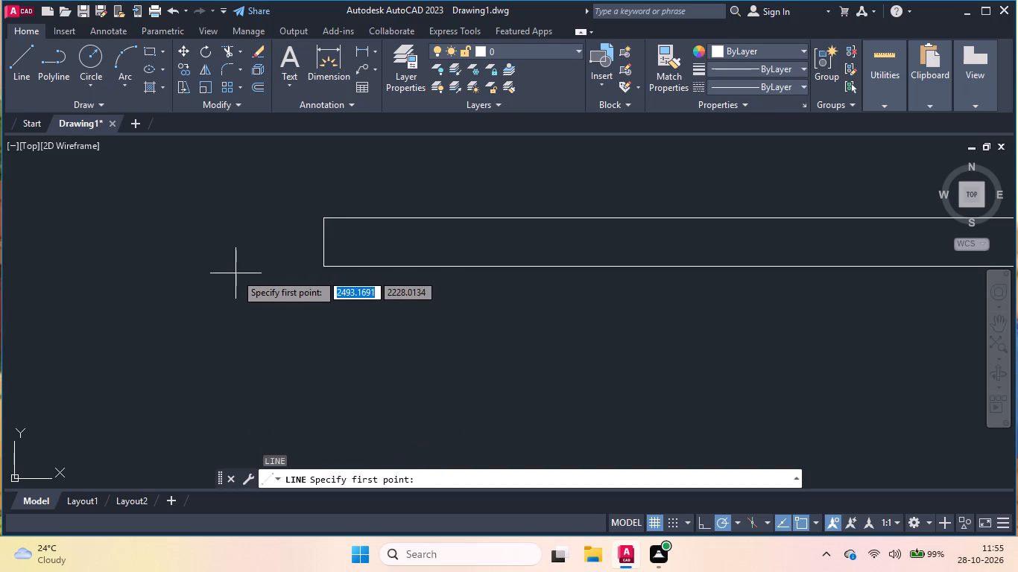
scroll(235, 273, down, 1)
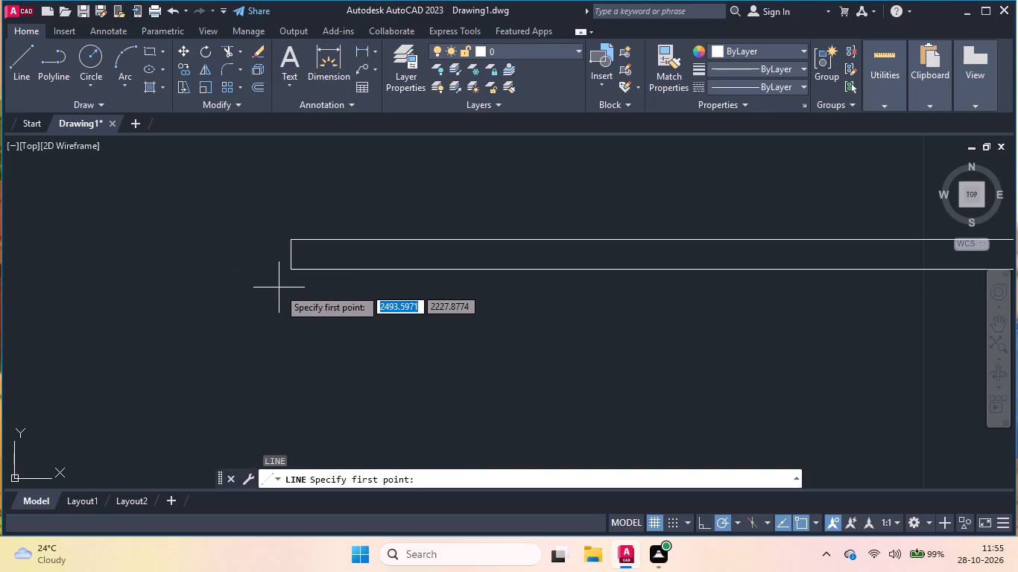
click(462, 559)
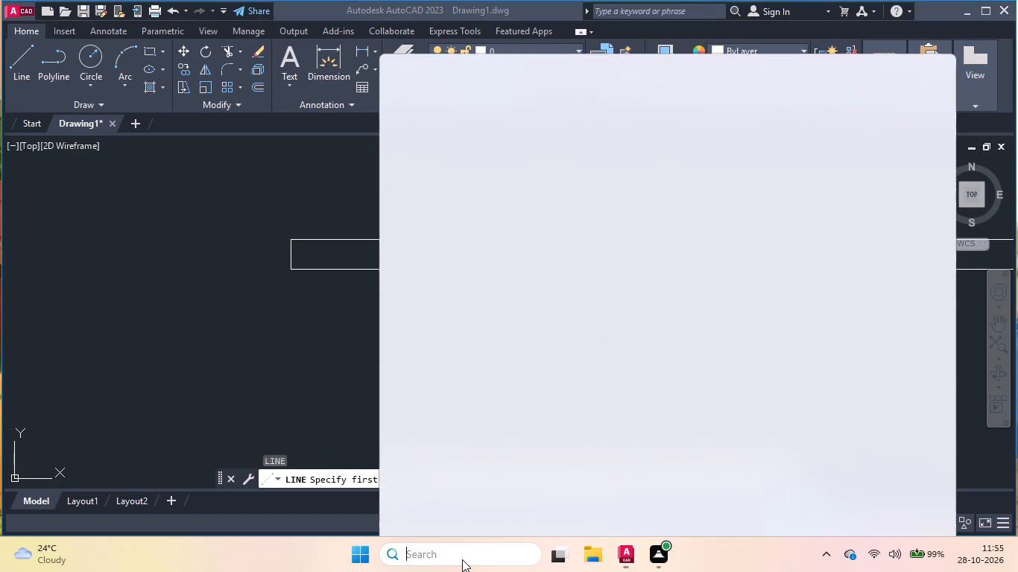
click(490, 96)
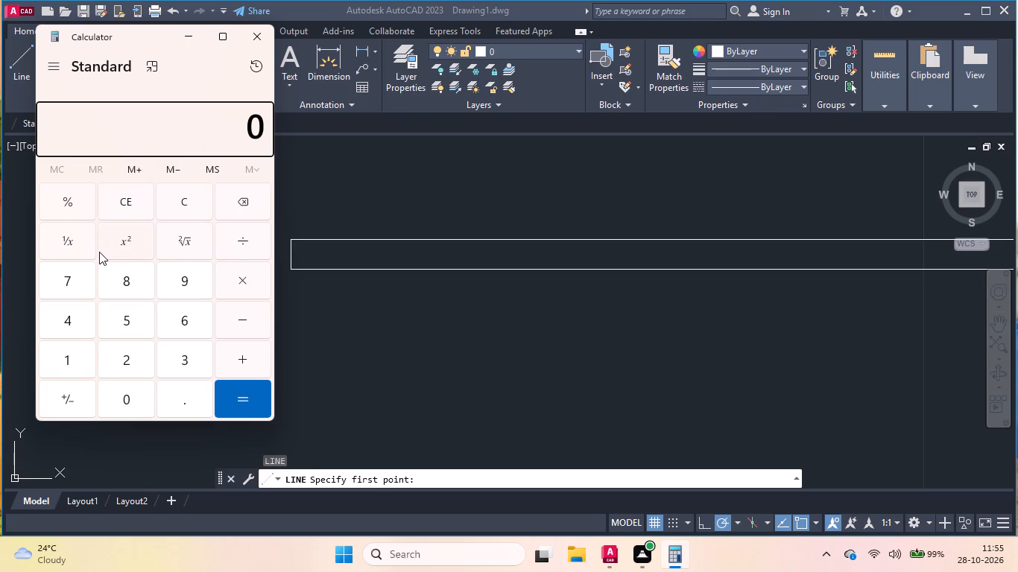
click(60, 357)
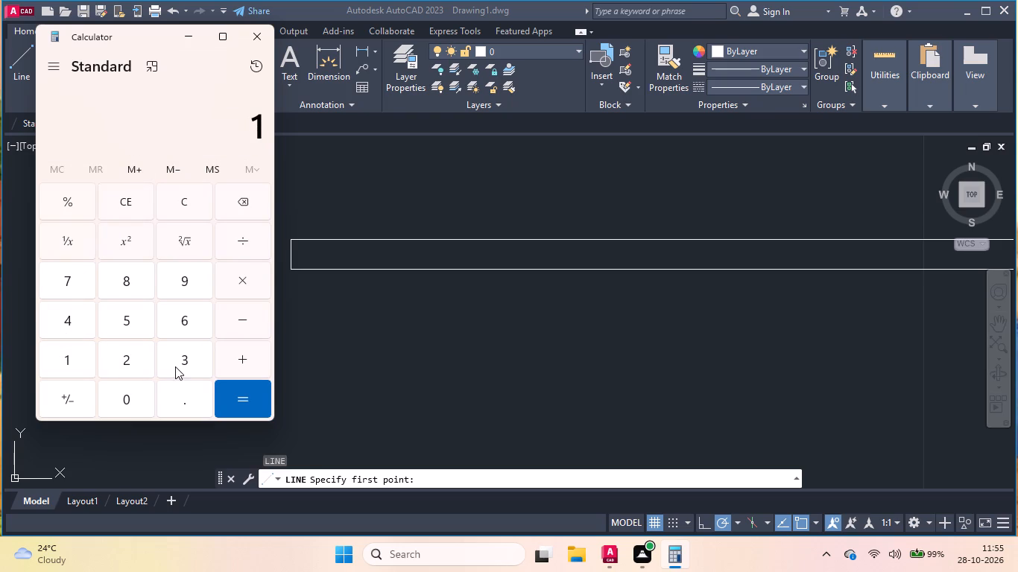
double_click(185, 362)
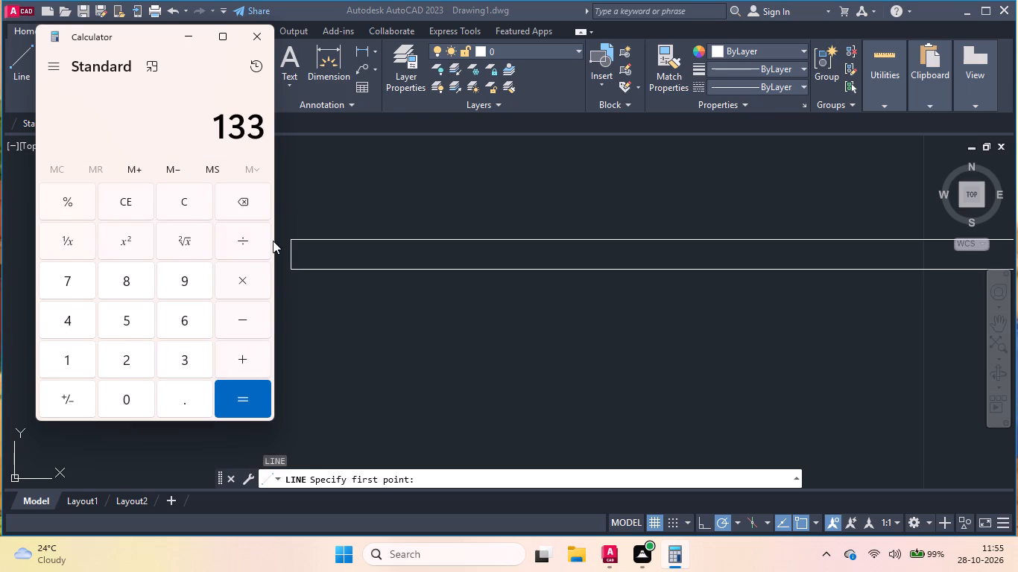
click(247, 196)
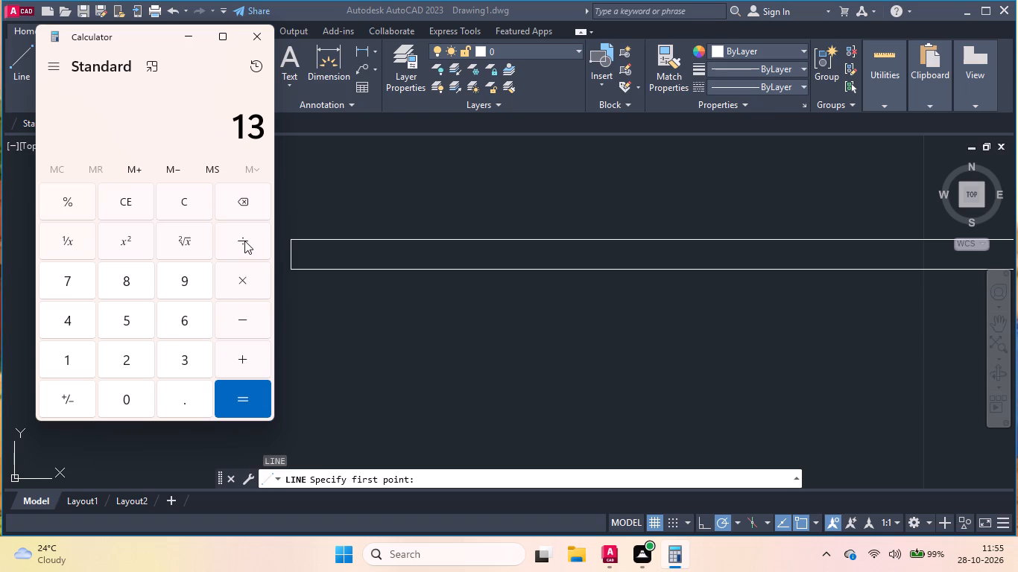
click(244, 241)
click(116, 362)
click(242, 399)
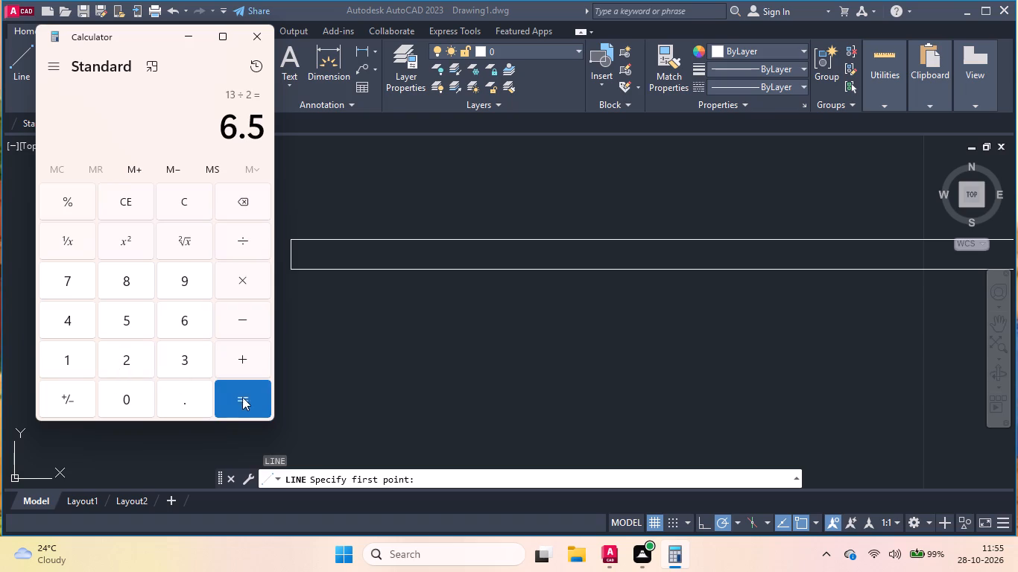
click(264, 34)
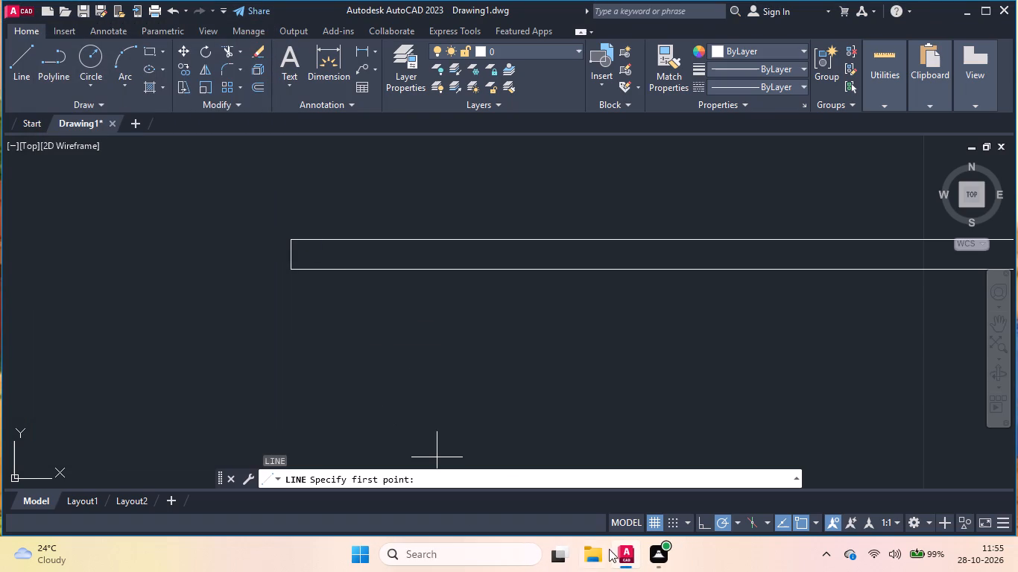
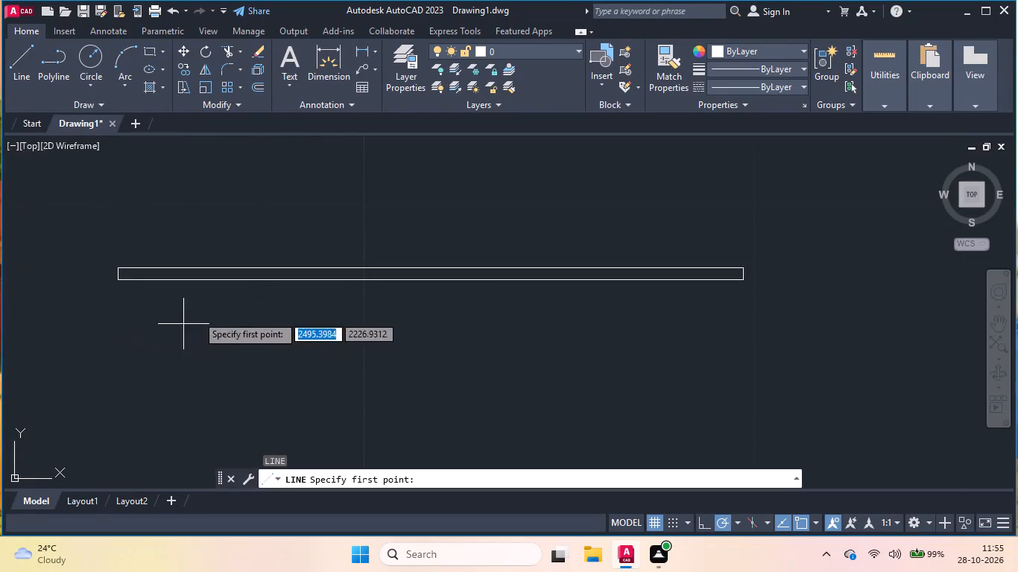
Draw lines from the midpoint of the thin rectangle's lower edge: 6.5 units east, 5 down, 13 west, and back up to that edge.
click(431, 279)
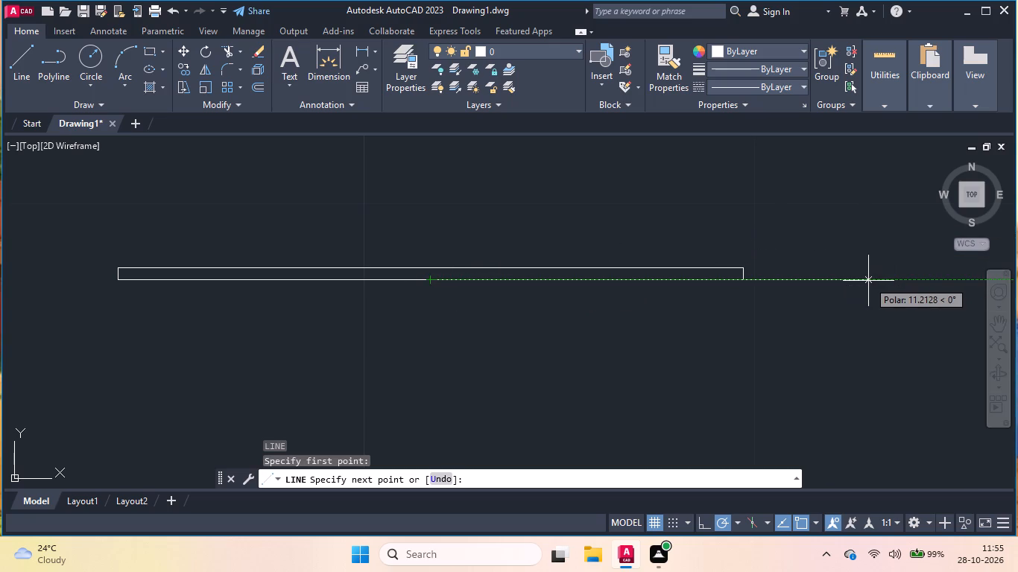
key(6)
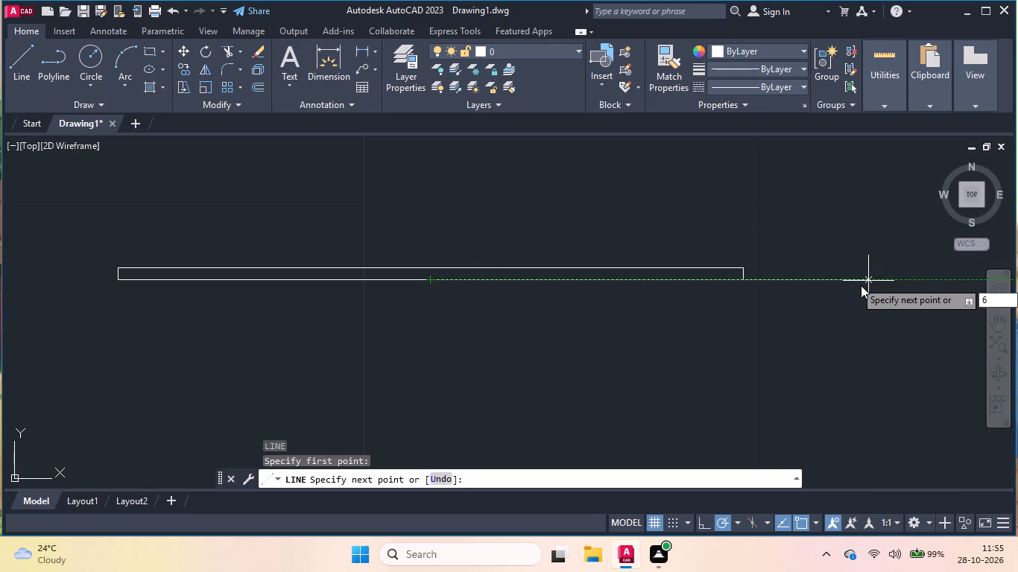
text(.5)
key(Return)
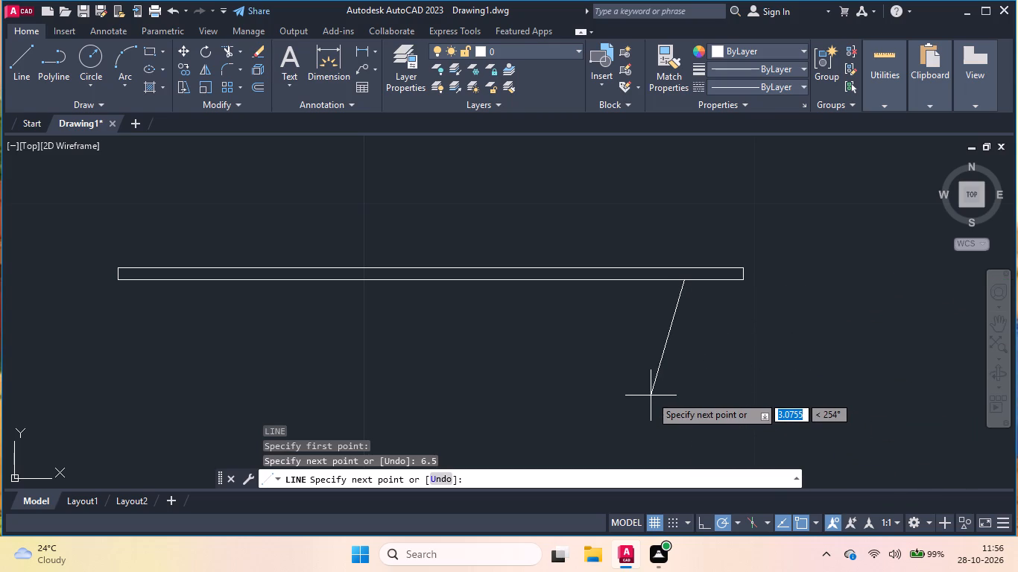
scroll(651, 396, down, 1)
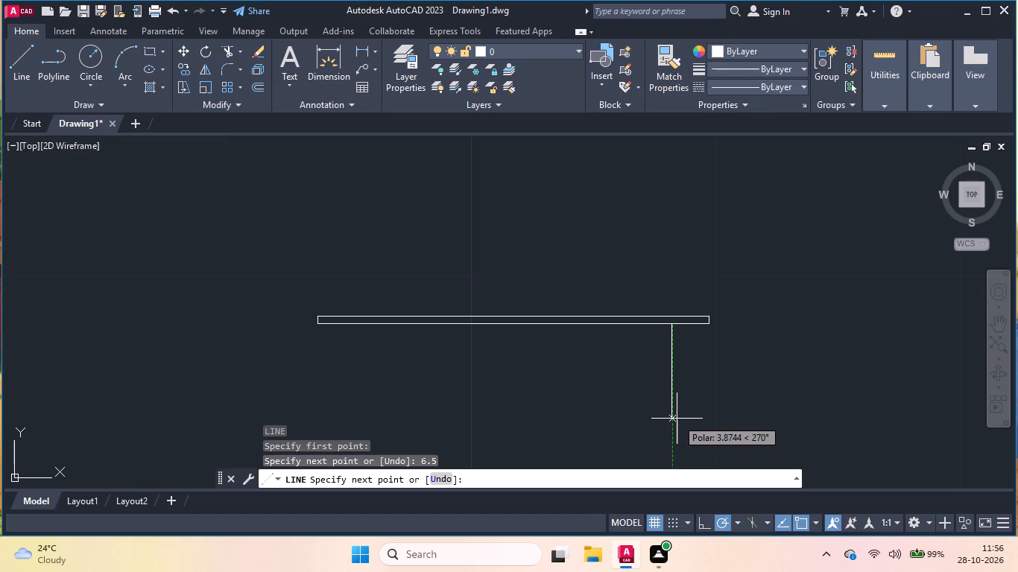
key(5)
key(Return)
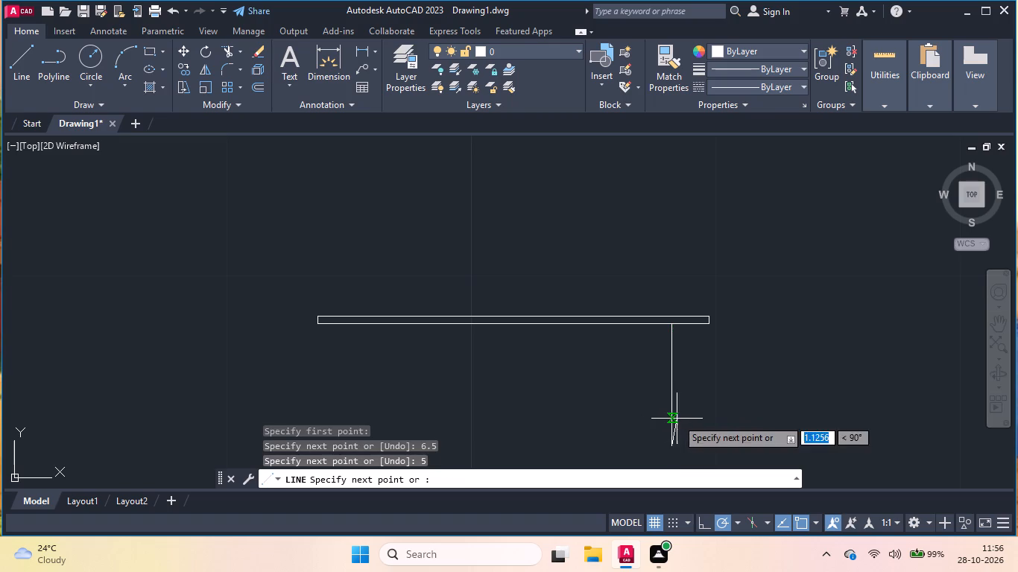
scroll(501, 382, down, 2)
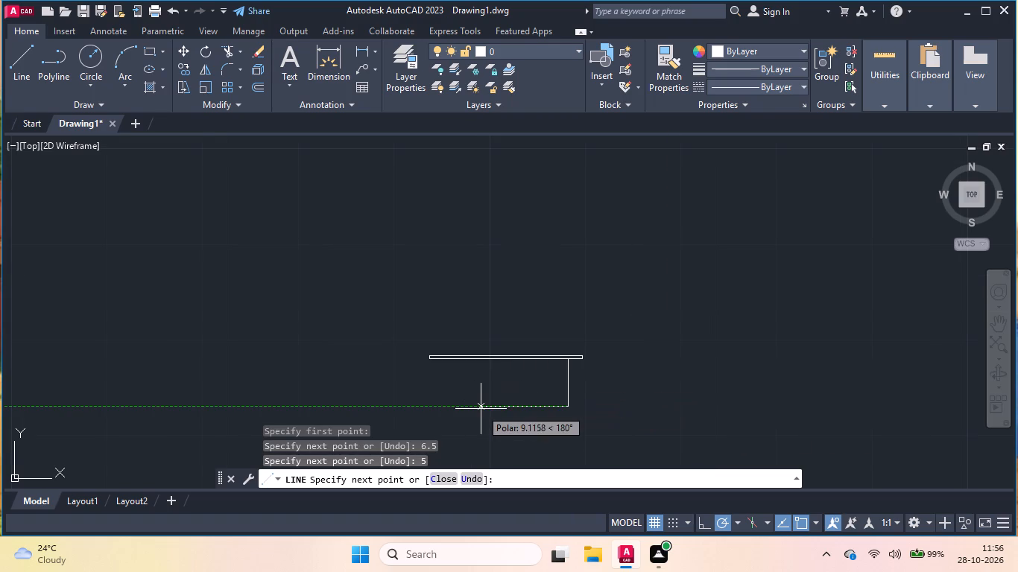
scroll(481, 409, up, 3)
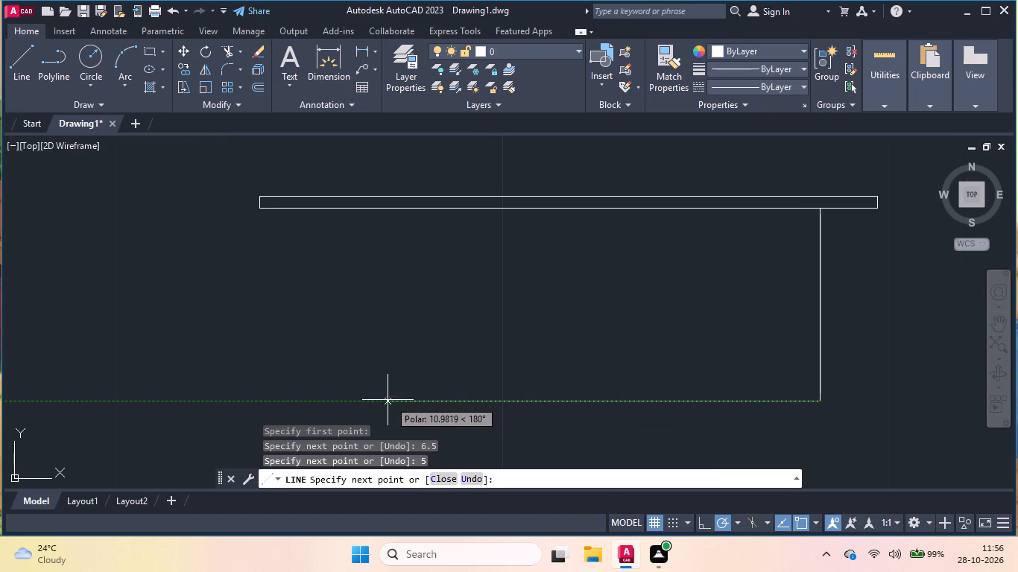
text(13)
key(Return)
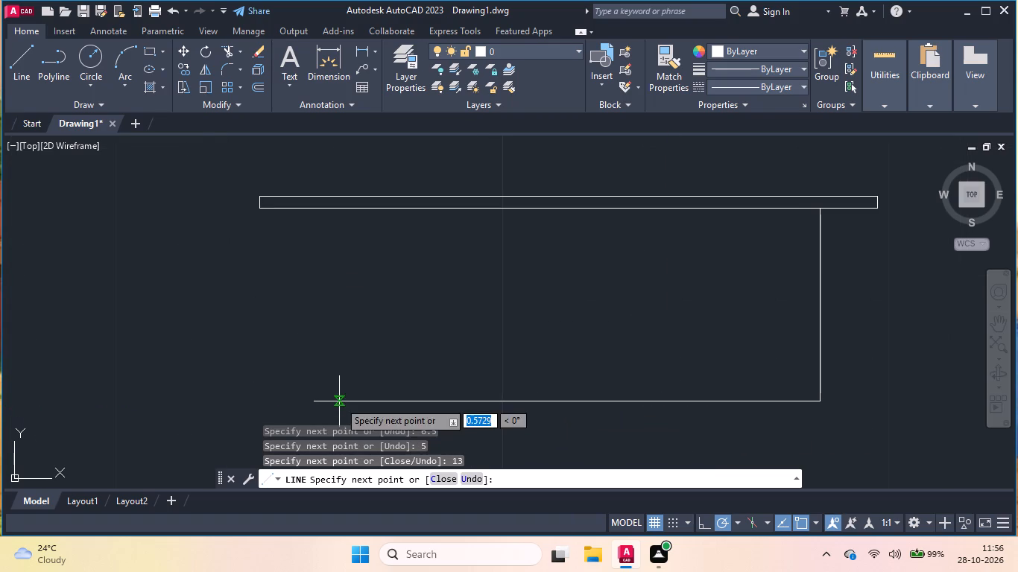
click(314, 208)
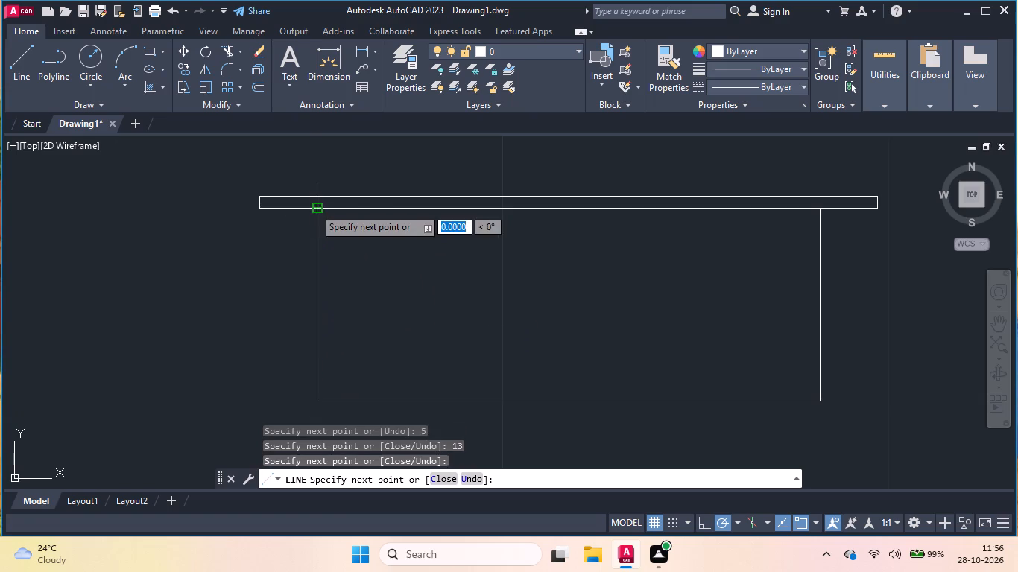
key(Return)
Delete the redundant 6.5-unit line overlapping the thin rectangle's lower edge.
scroll(183, 293, down, 2)
scroll(405, 272, up, 1)
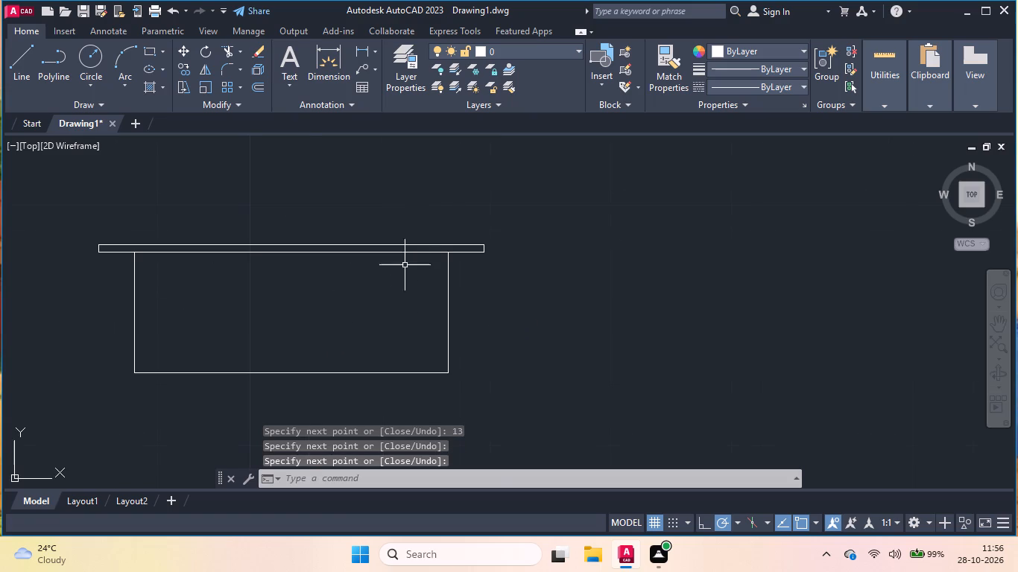
double_click(408, 252)
key(Delete)
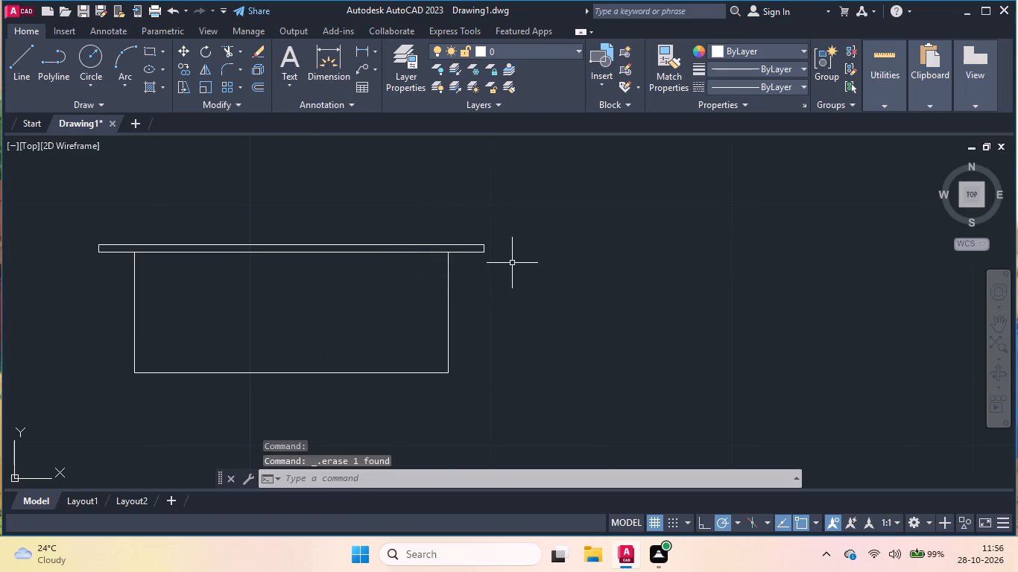
Draw an opening starting 3 units east of the base midpoint: about 3.6 units up, 6 west, and down to the base.
scroll(513, 263, down, 1)
scroll(281, 386, up, 1)
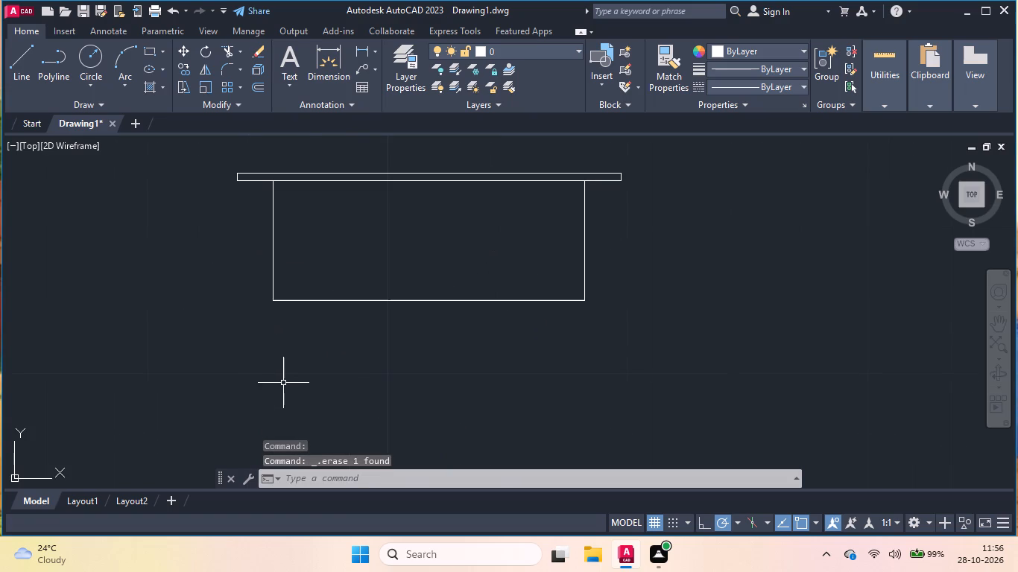
key(l)
key(Return)
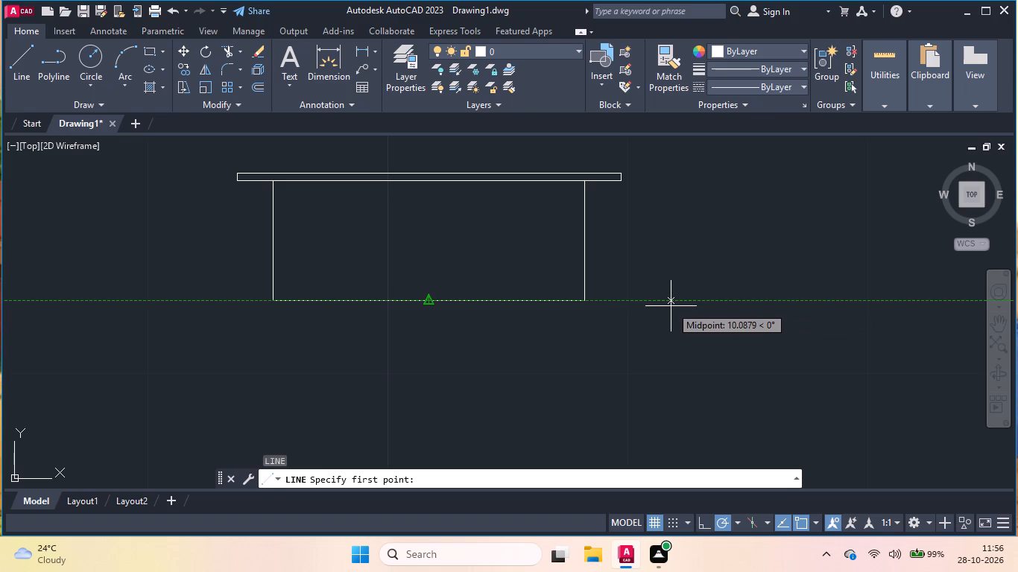
key(3)
key(Return)
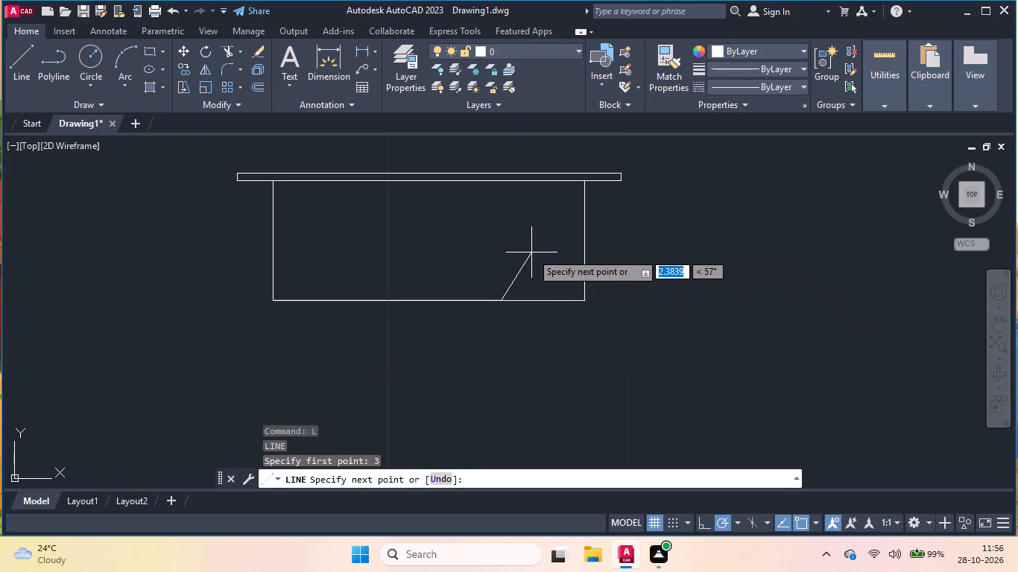
click(501, 214)
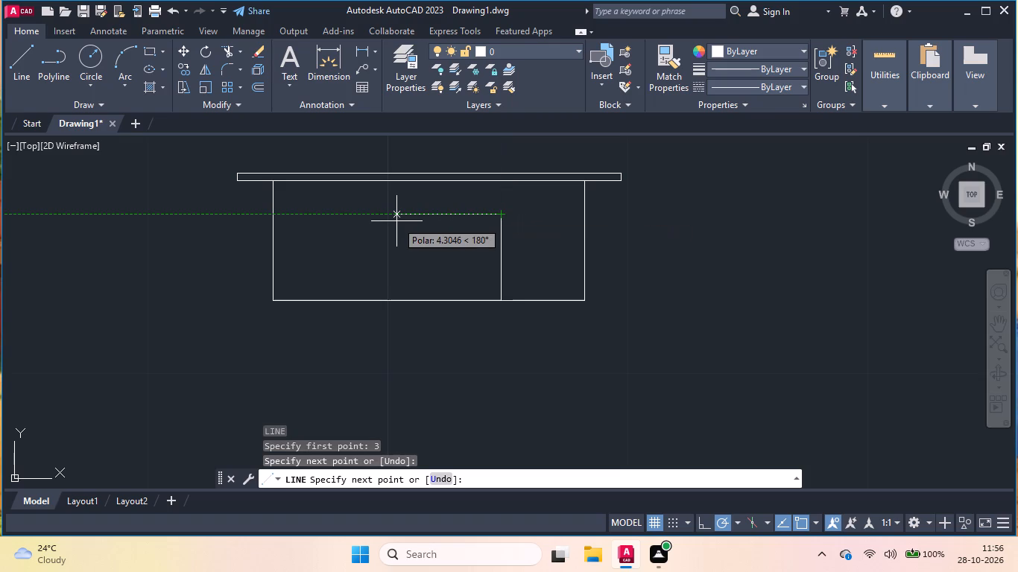
key(6)
key(Return)
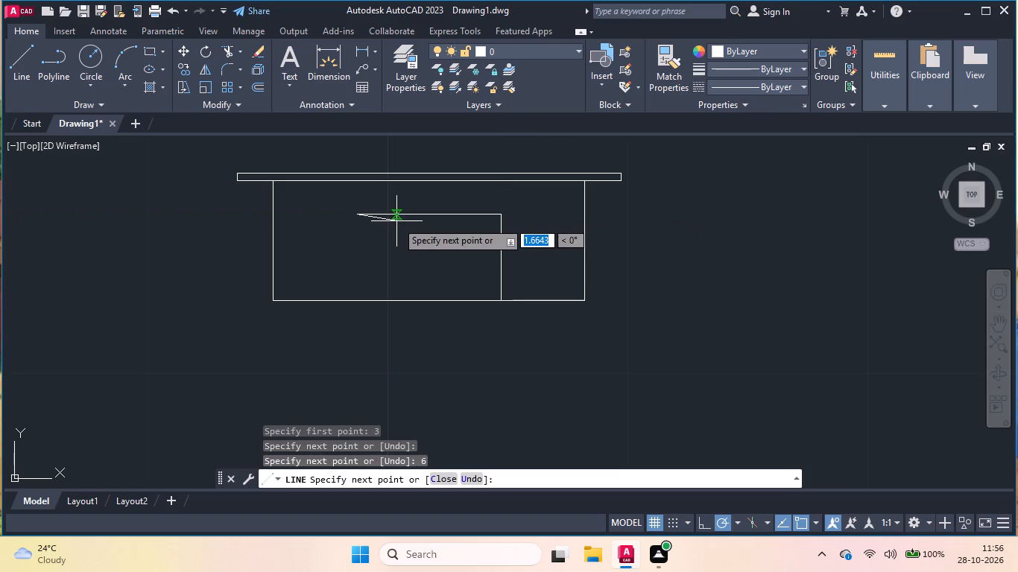
click(356, 299)
key(Return)
Draw a vertical line about 0.14 units inside the opening's left side, from just below its top down to the base.
scroll(393, 214, up, 1)
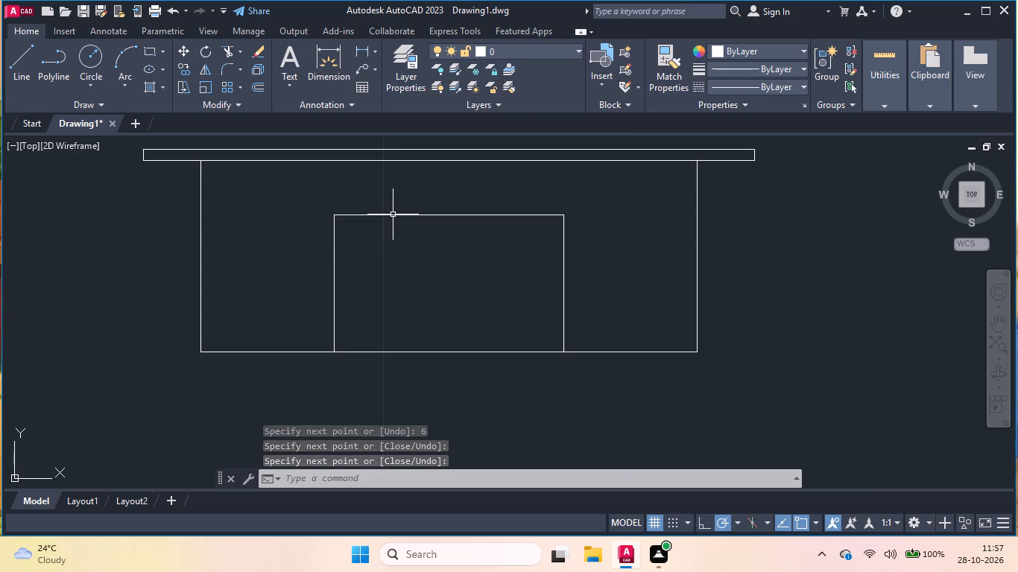
key(Return)
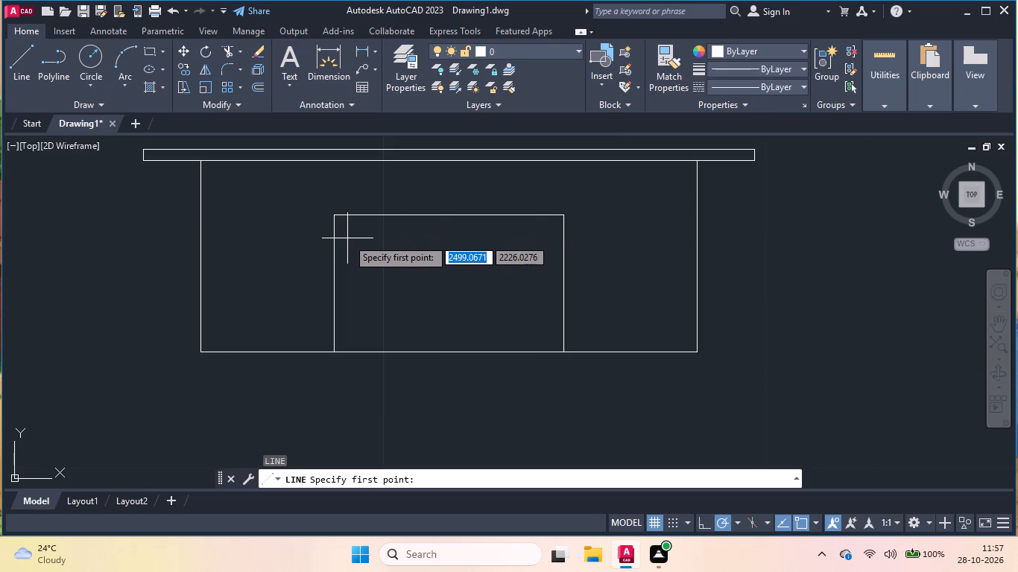
scroll(340, 238, up, 1)
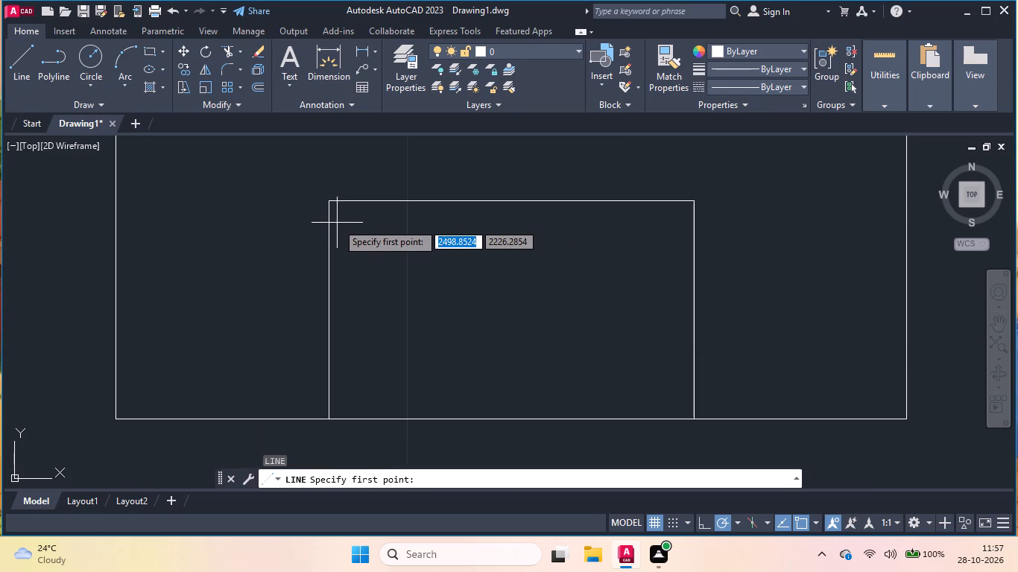
click(337, 223)
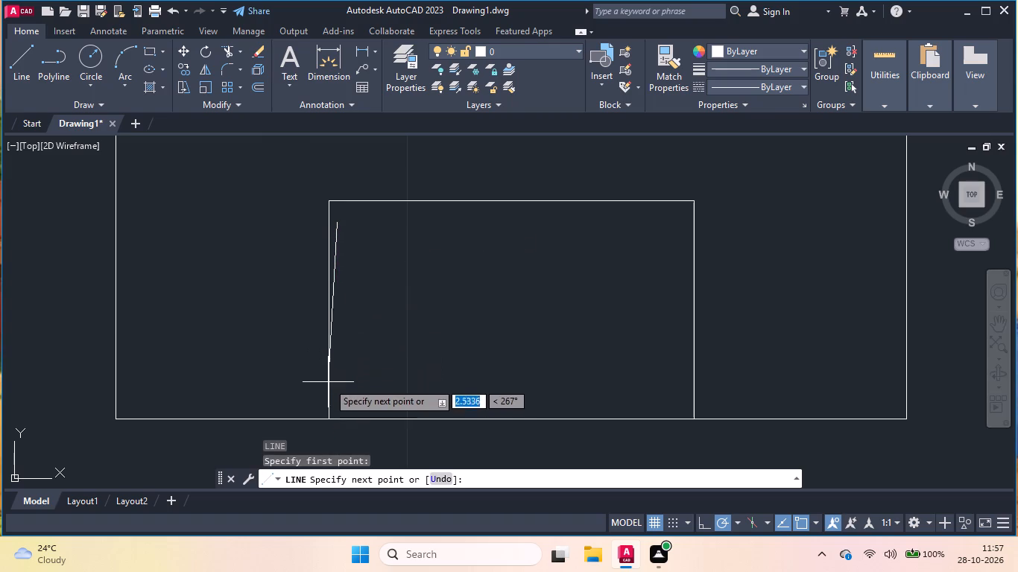
click(337, 417)
key(Return)
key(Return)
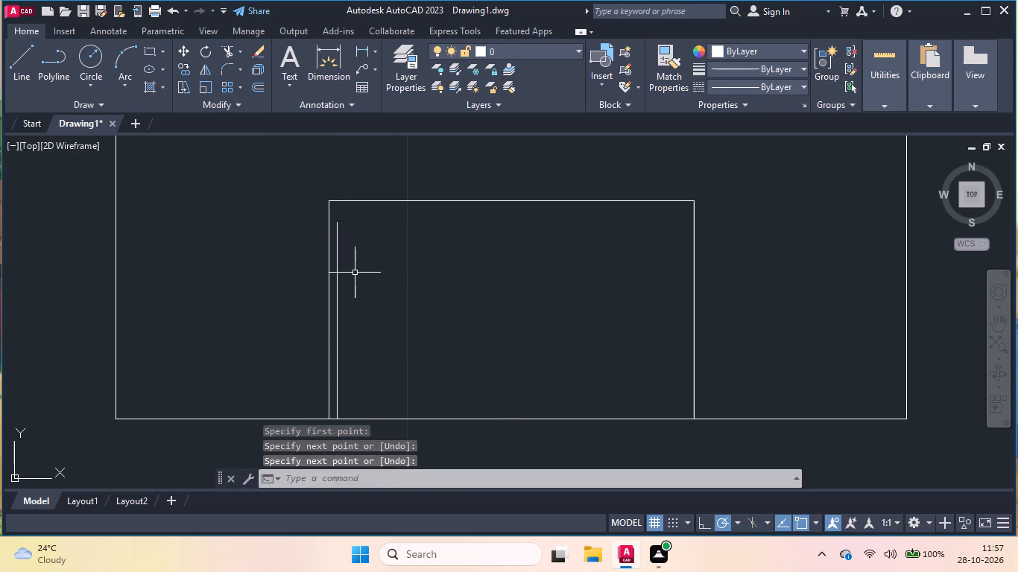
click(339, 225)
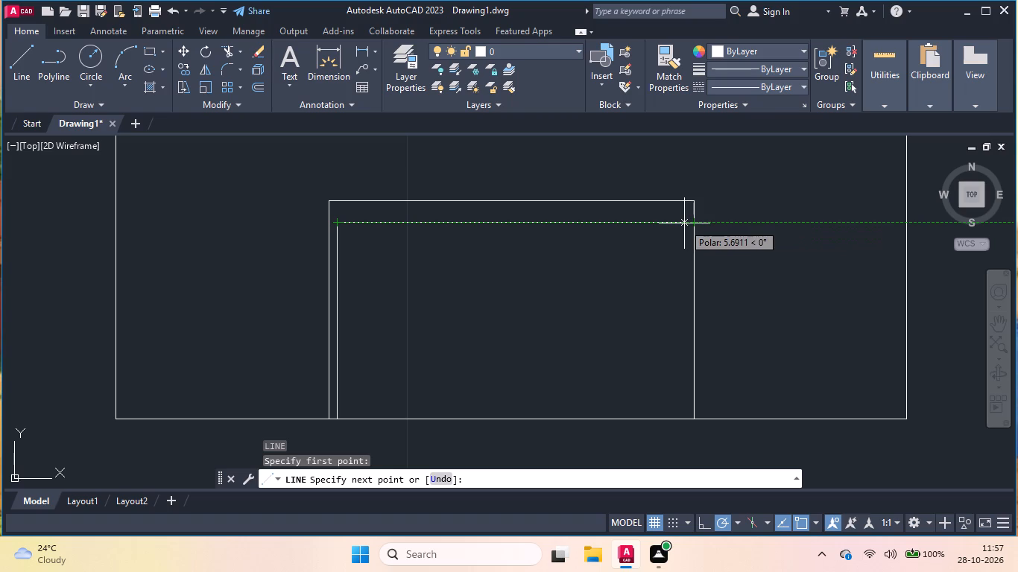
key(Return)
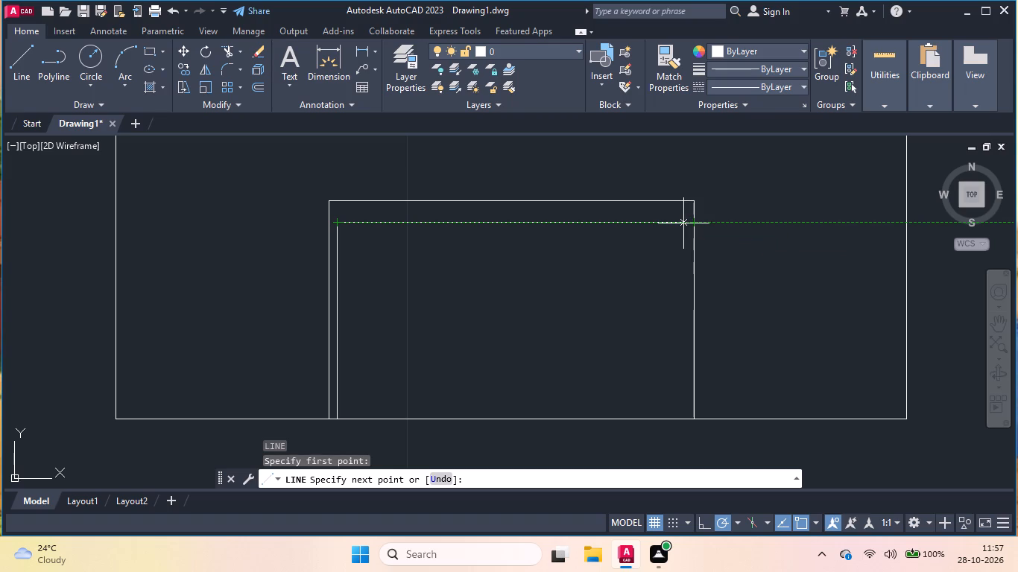
Measure the gap between the opening's left side and the inner vertical line using a temporary dimension.
click(331, 46)
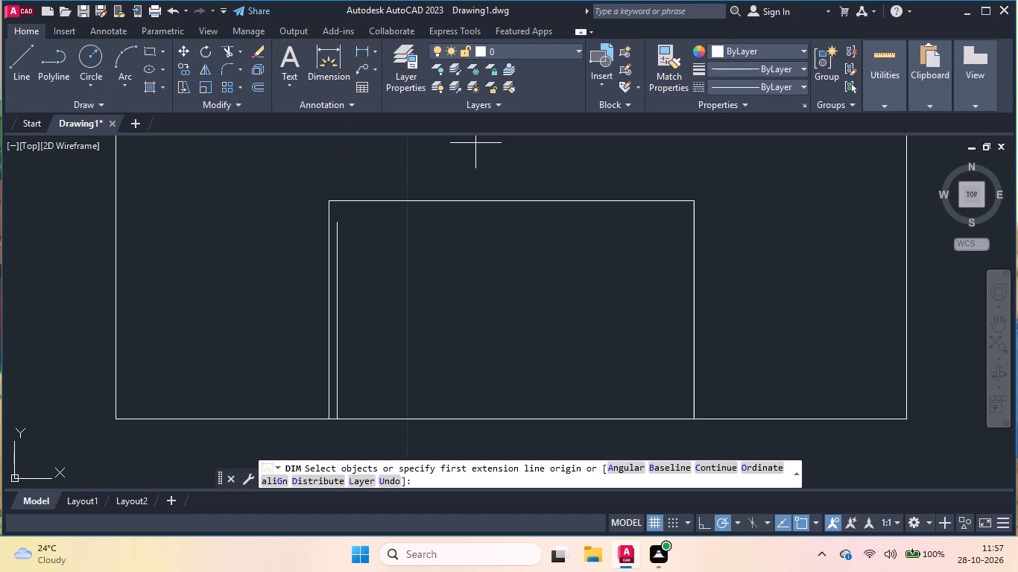
scroll(320, 248, up, 2)
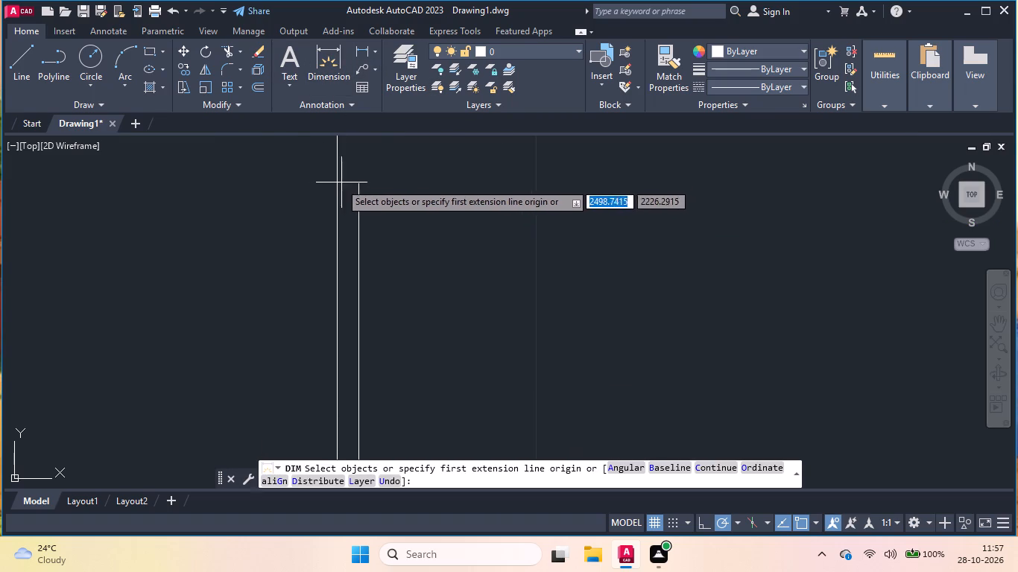
click(357, 182)
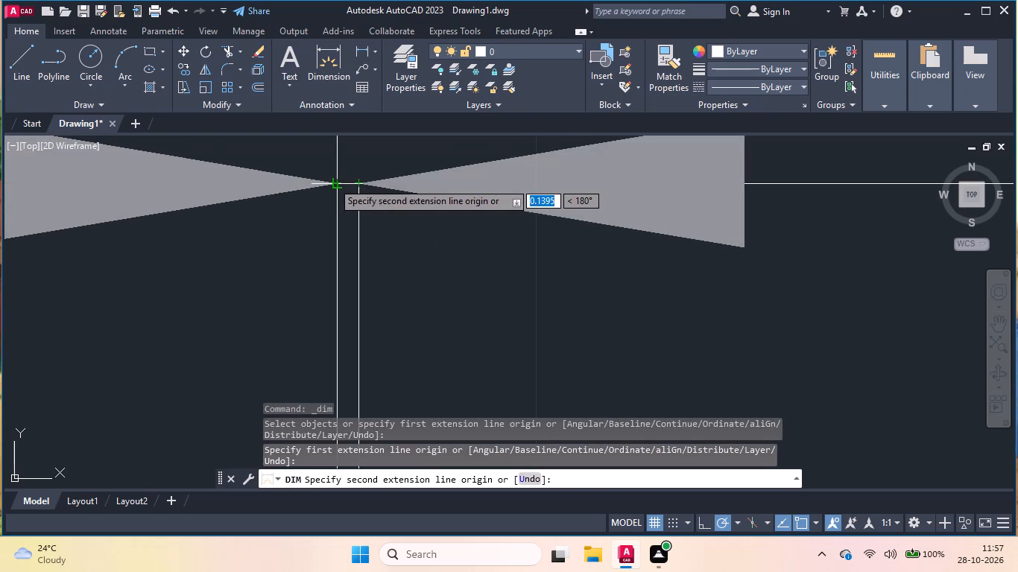
click(332, 182)
scroll(323, 195, down, 5)
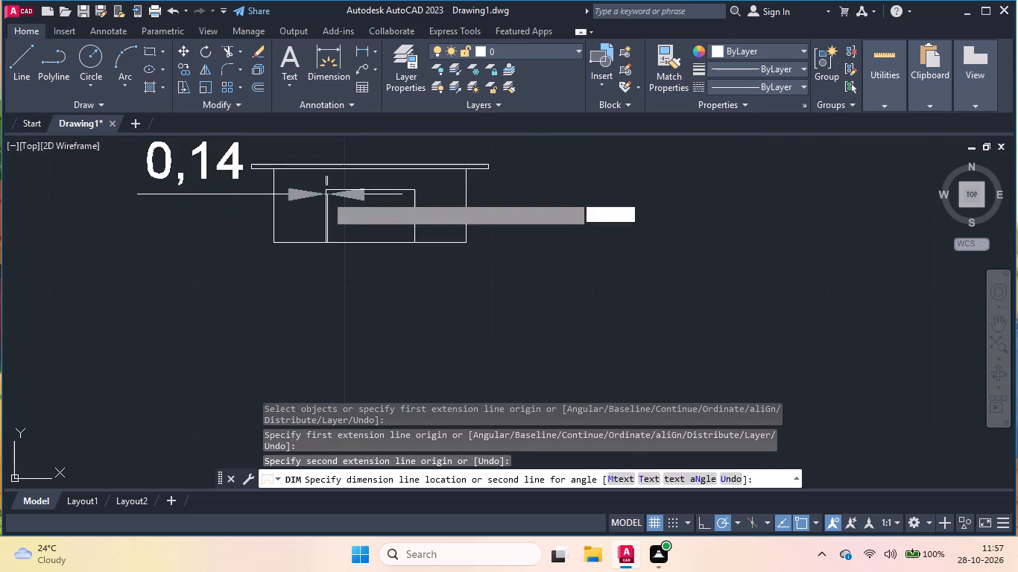
key(grave)
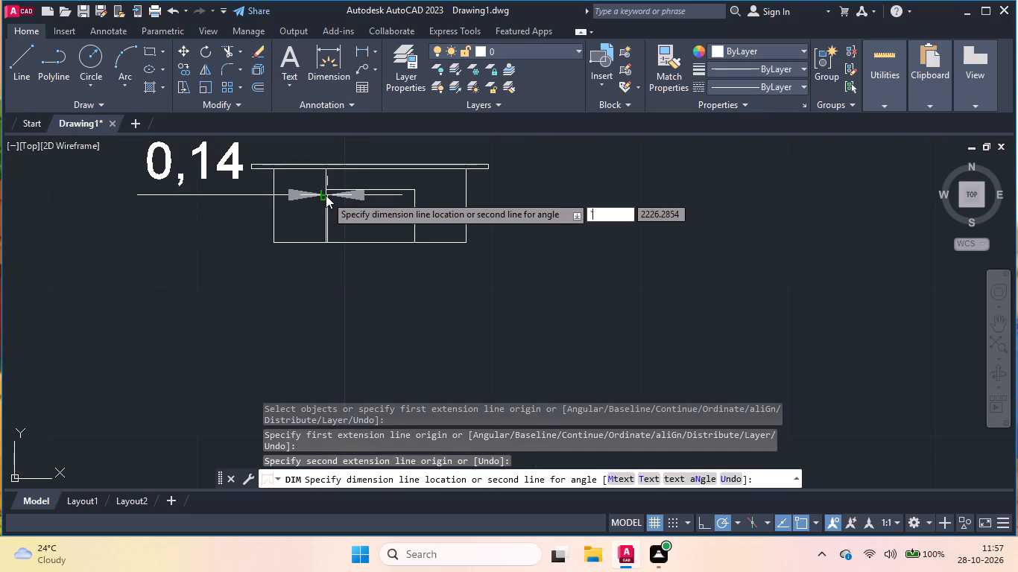
key(Escape)
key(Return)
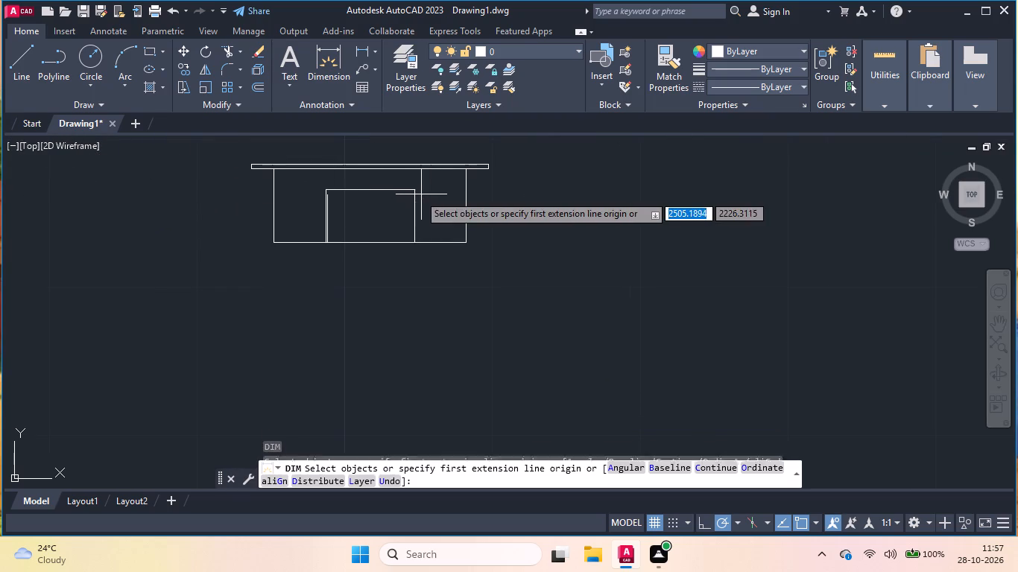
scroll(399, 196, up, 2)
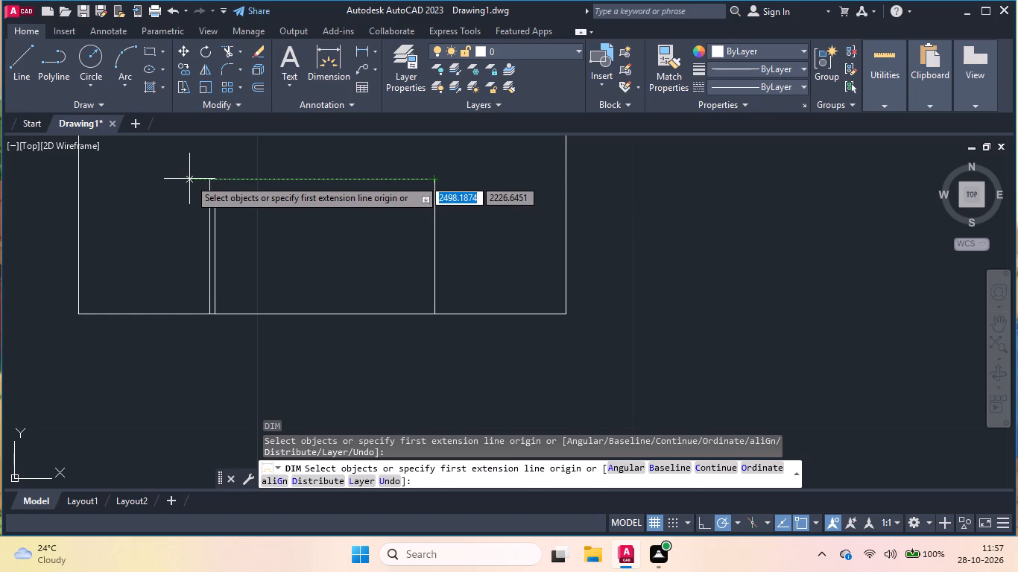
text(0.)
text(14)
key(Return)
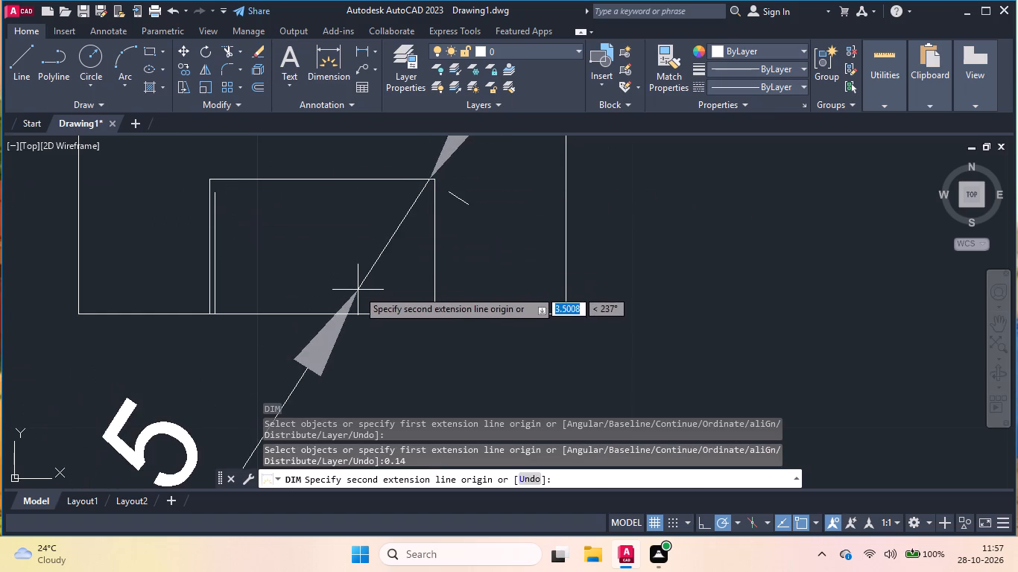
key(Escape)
Draw a vertical line 0.14 units inside the opening's right side, from its top edge down to the base.
key(l)
key(Return)
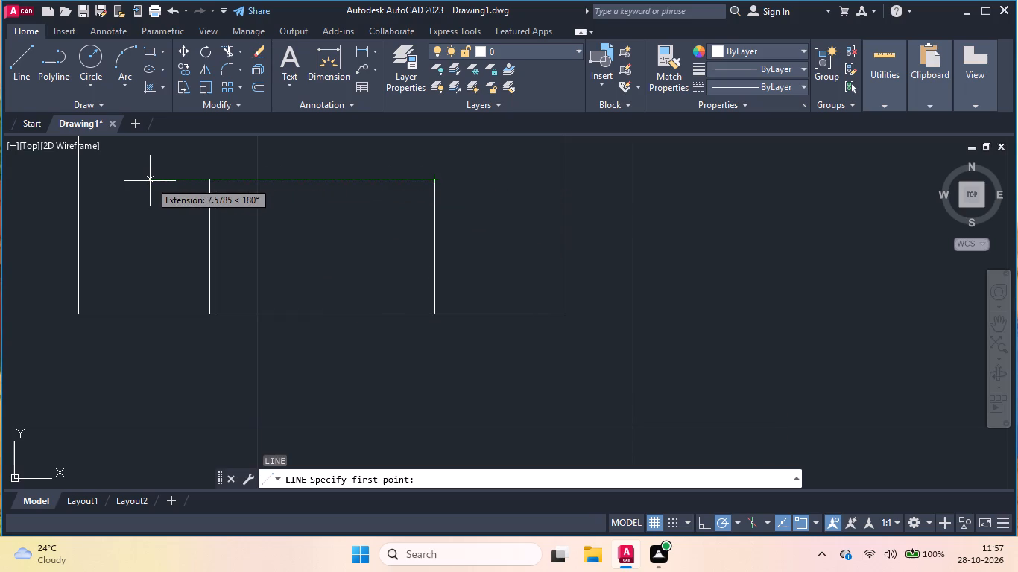
text(0.14)
key(Return)
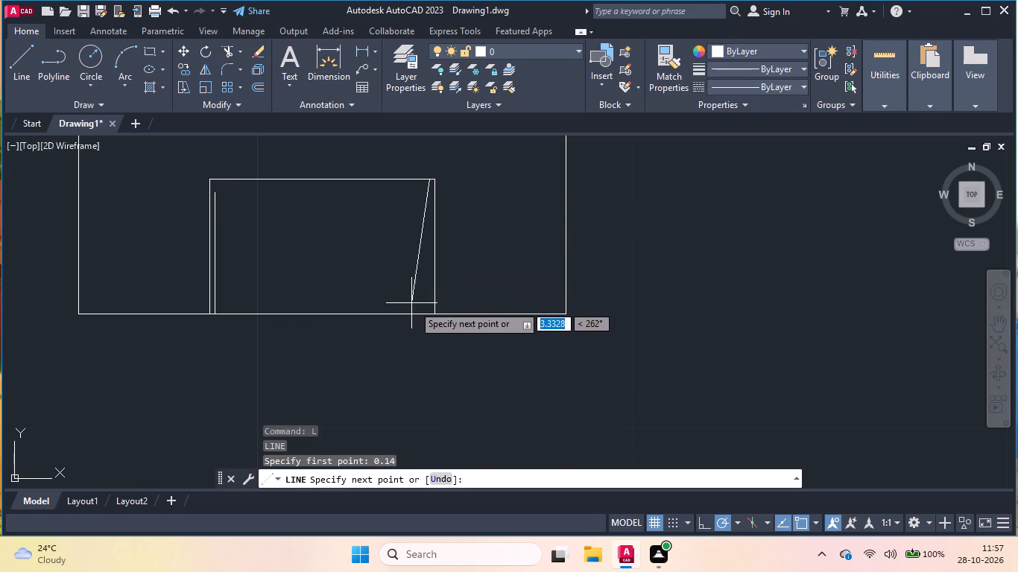
click(425, 316)
key(Return)
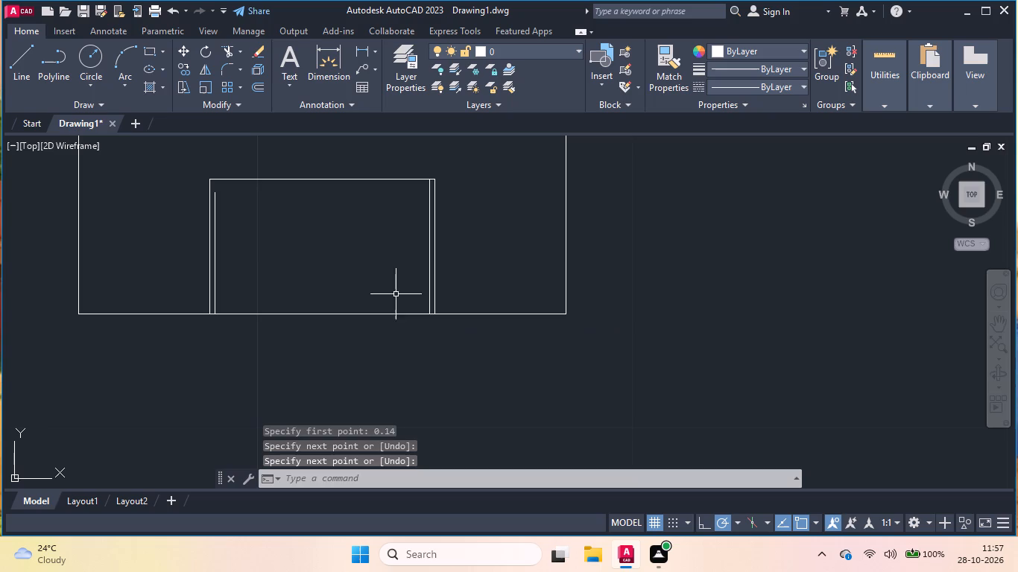
Draw a horizontal line from the top of the opening's inner left vertical across to the inner right vertical.
key(Return)
click(215, 192)
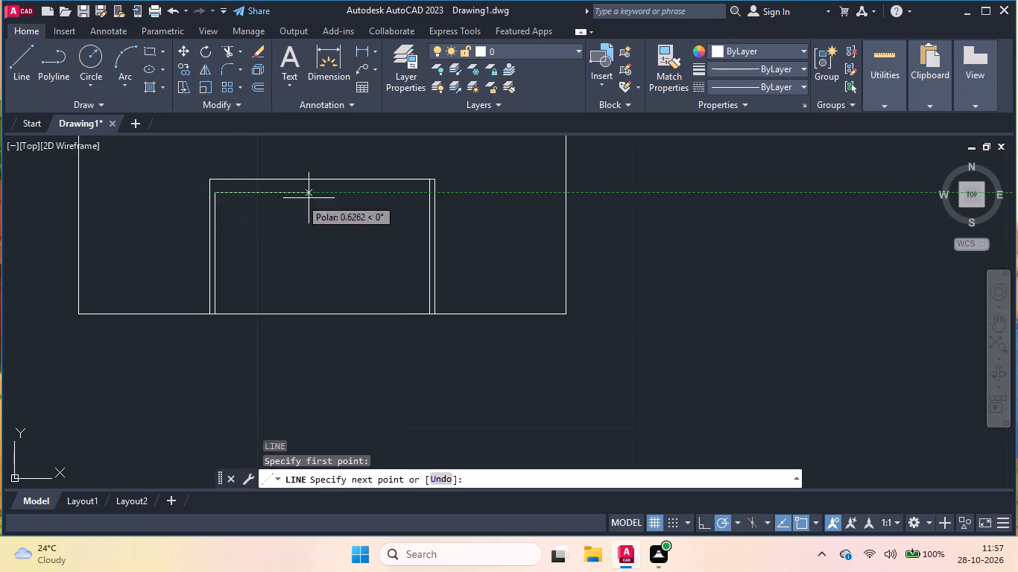
click(424, 193)
key(Return)
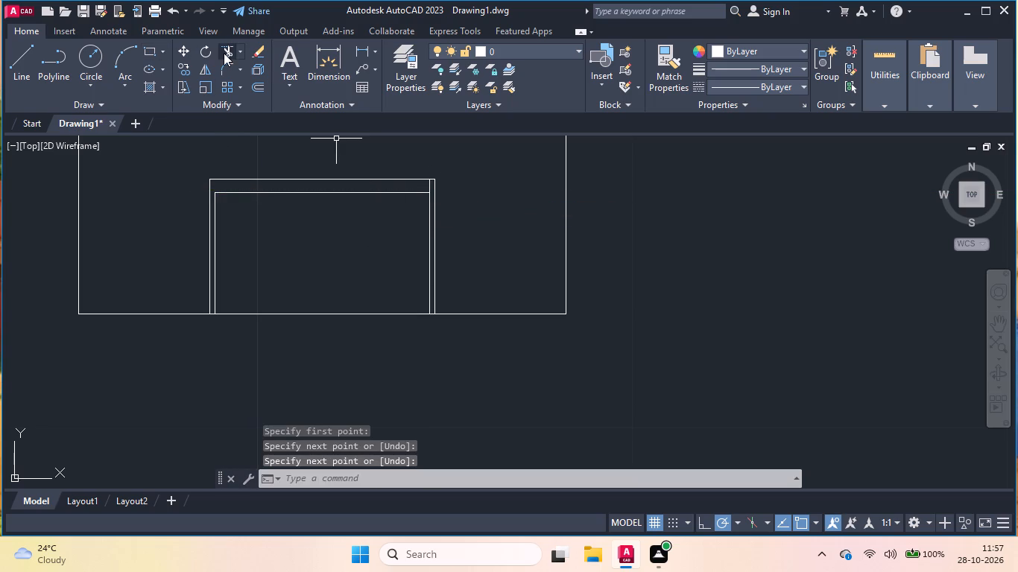
Trim the part of the inner right vertical that extends above the inner horizontal line.
click(225, 52)
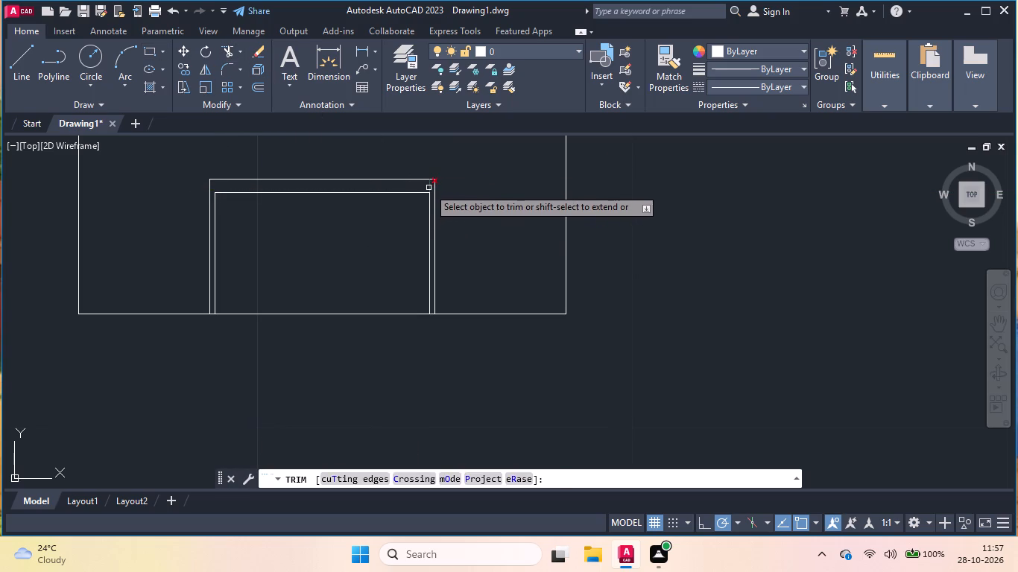
click(429, 187)
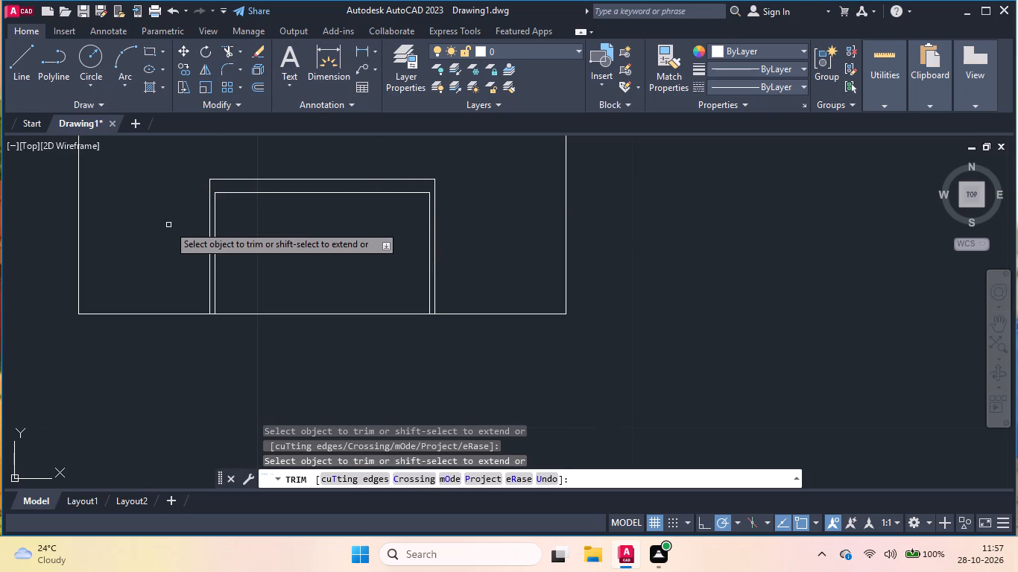
scroll(168, 225, up, 1)
key(Return)
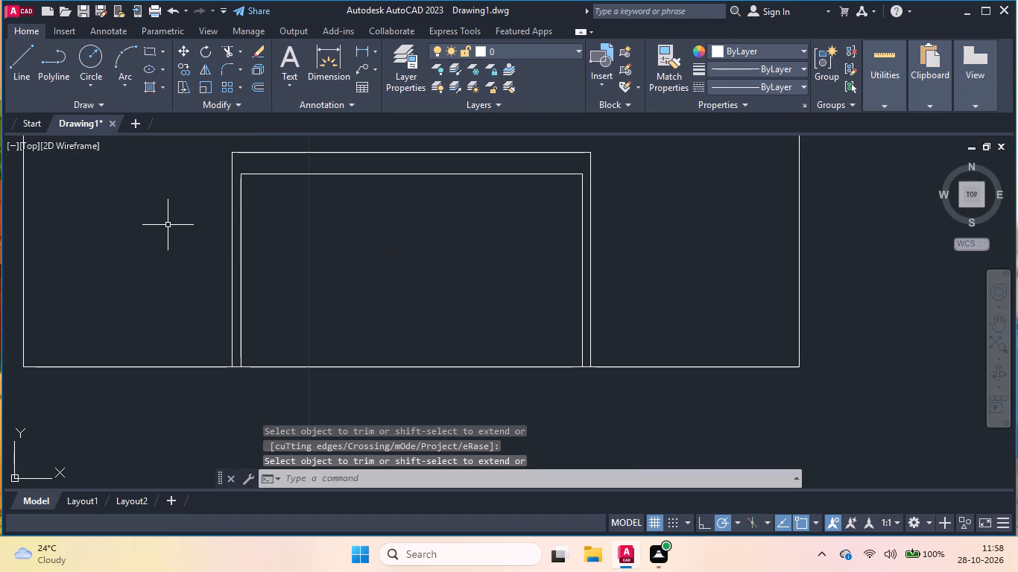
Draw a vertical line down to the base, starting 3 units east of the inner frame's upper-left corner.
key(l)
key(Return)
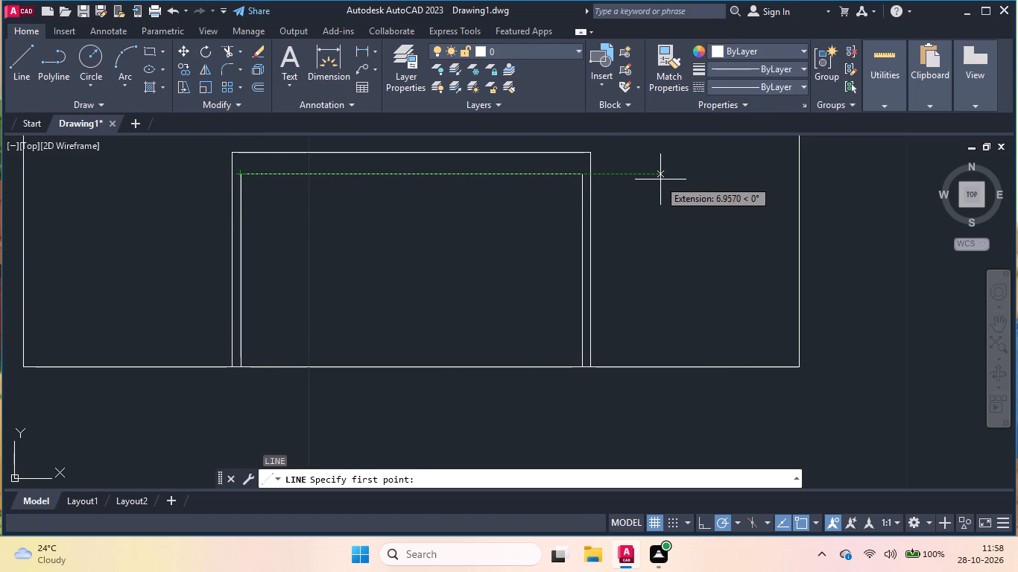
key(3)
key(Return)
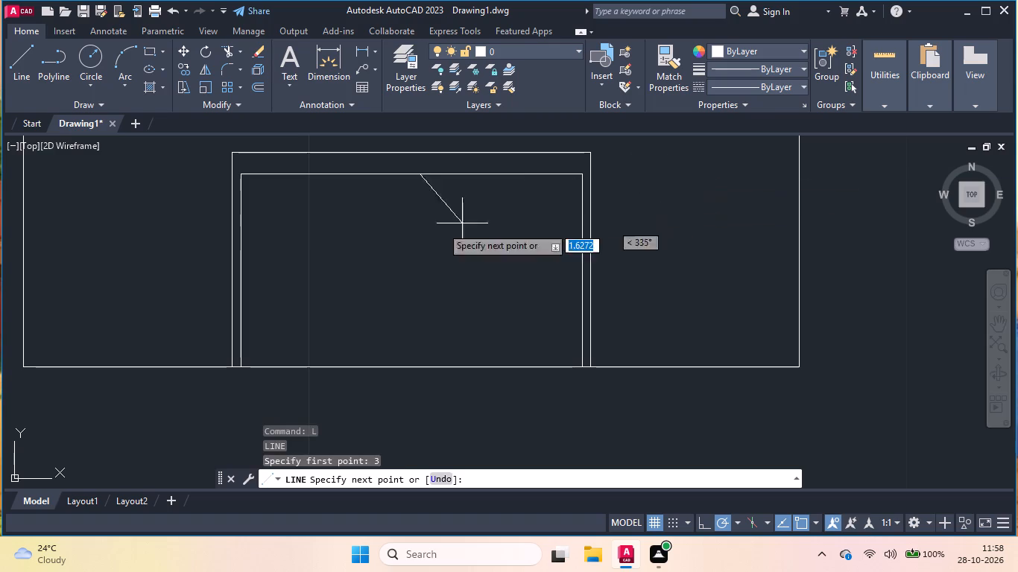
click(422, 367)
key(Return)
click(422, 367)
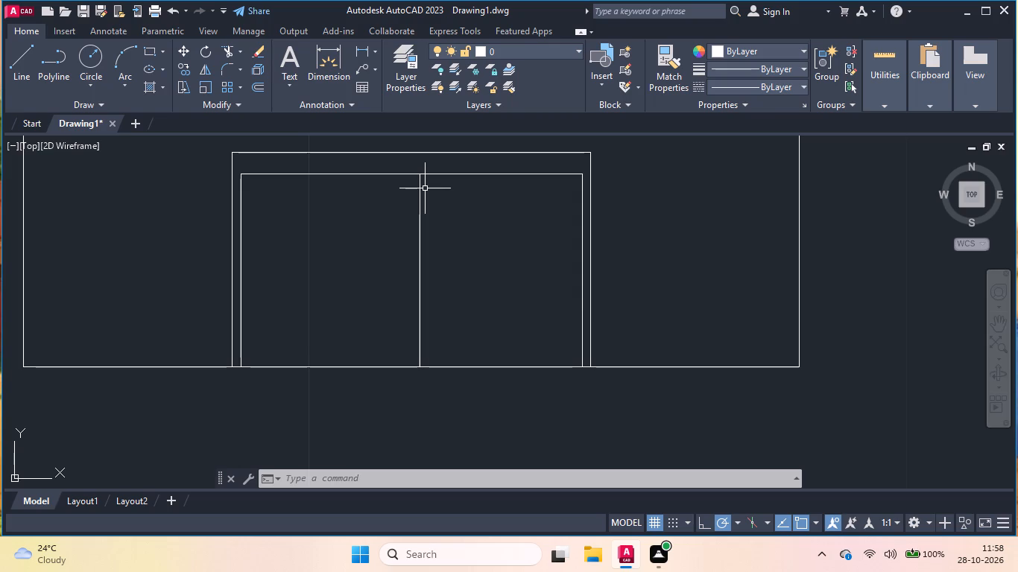
Draw a vertical line from the midpoint of the inner frame's top edge straight down to the base.
key(l)
key(Return)
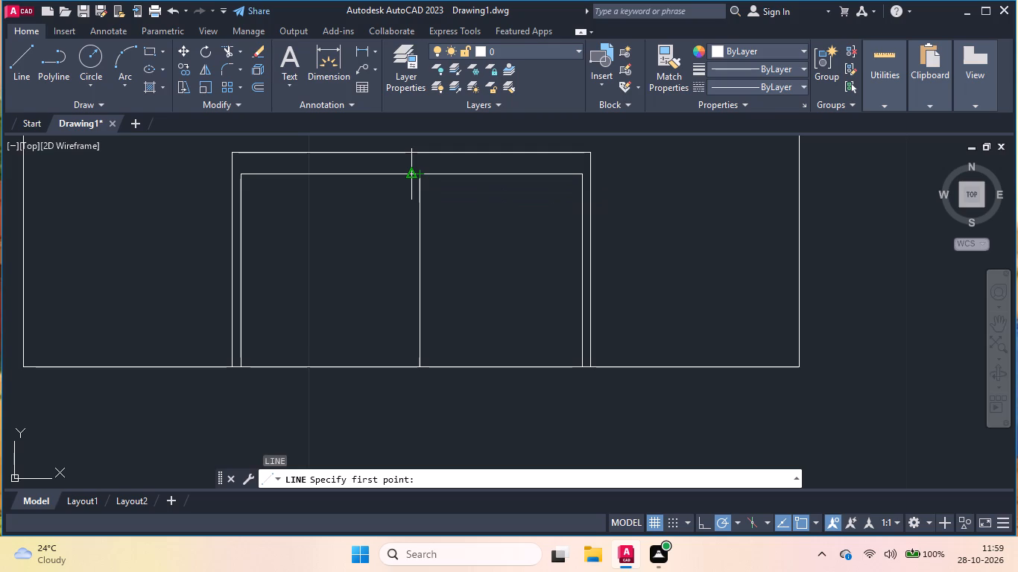
click(408, 176)
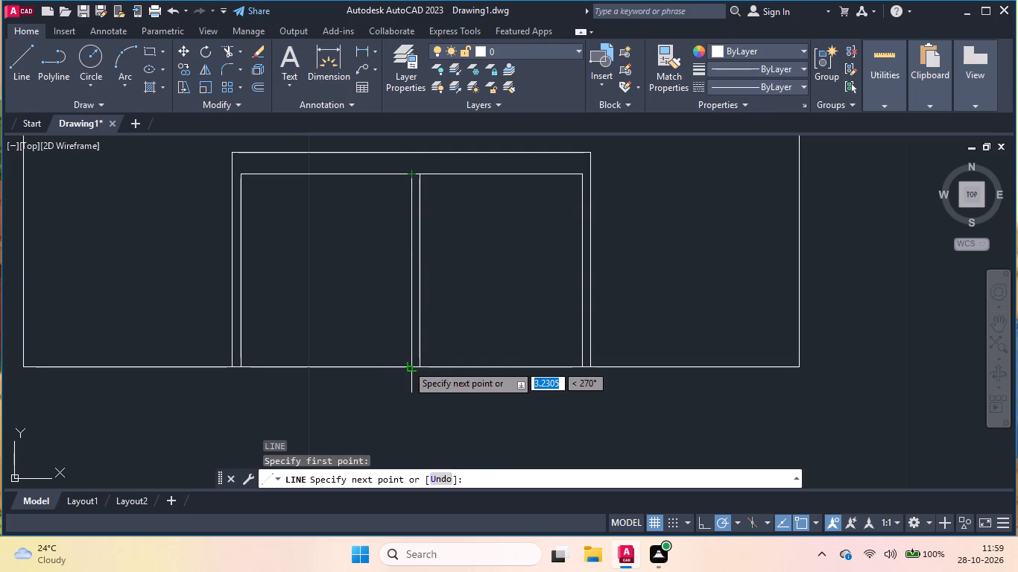
click(408, 368)
key(Return)
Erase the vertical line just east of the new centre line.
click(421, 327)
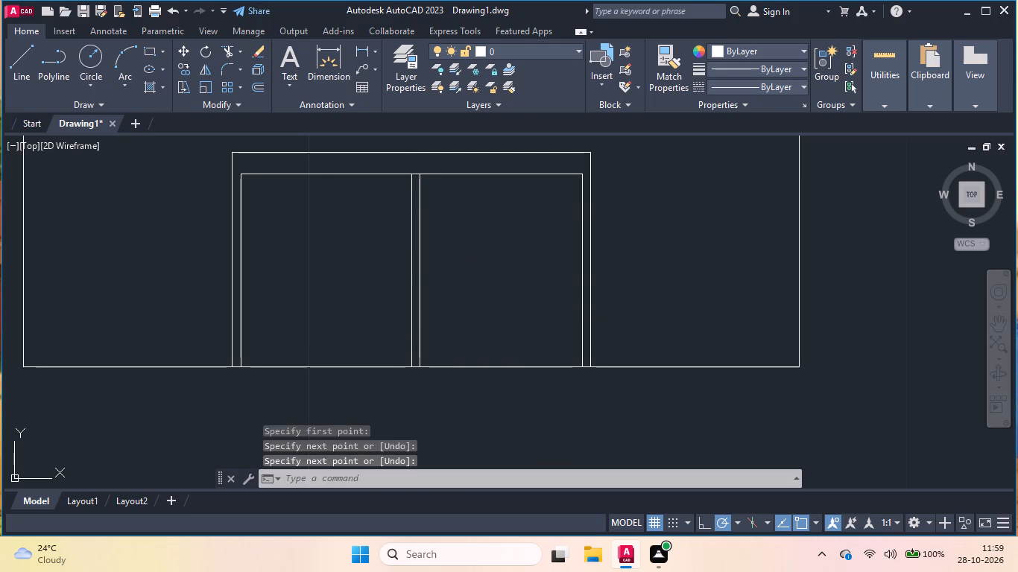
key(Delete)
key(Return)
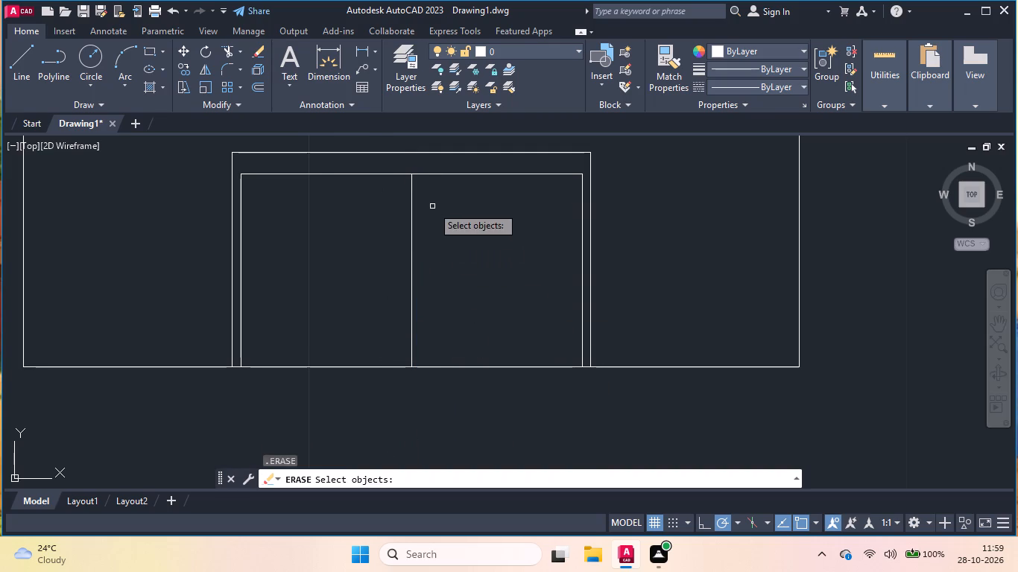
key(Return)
Draw a vertical line 0.14 units east of the centre line, from the inner top edge down to the base.
key(l)
key(Return)
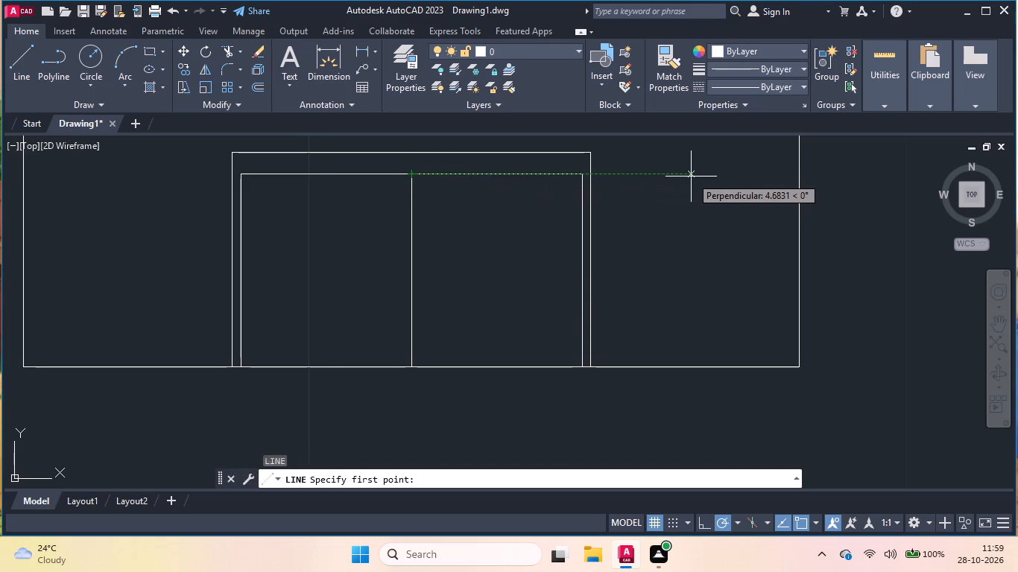
text(0.)
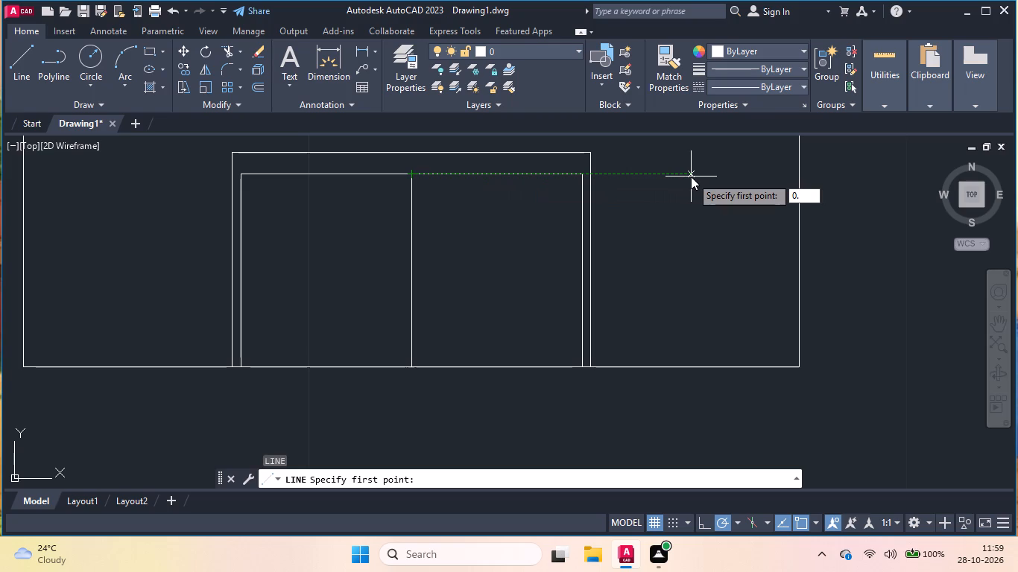
text(14)
key(Return)
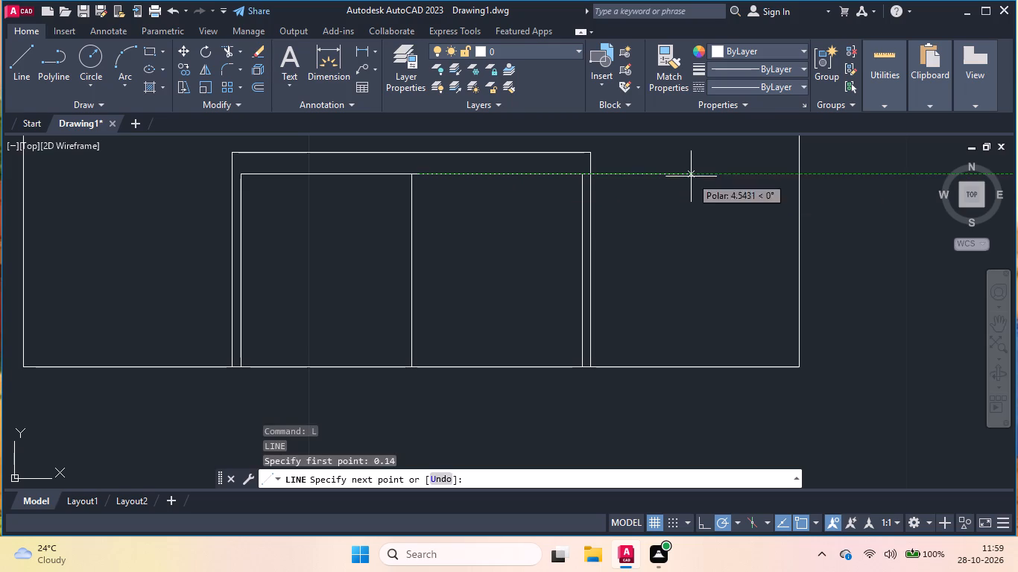
click(420, 367)
key(Return)
Draw the west panel's inner outline from the centre line just below the top edge: about 2.82 units west, then down to the base.
key(Return)
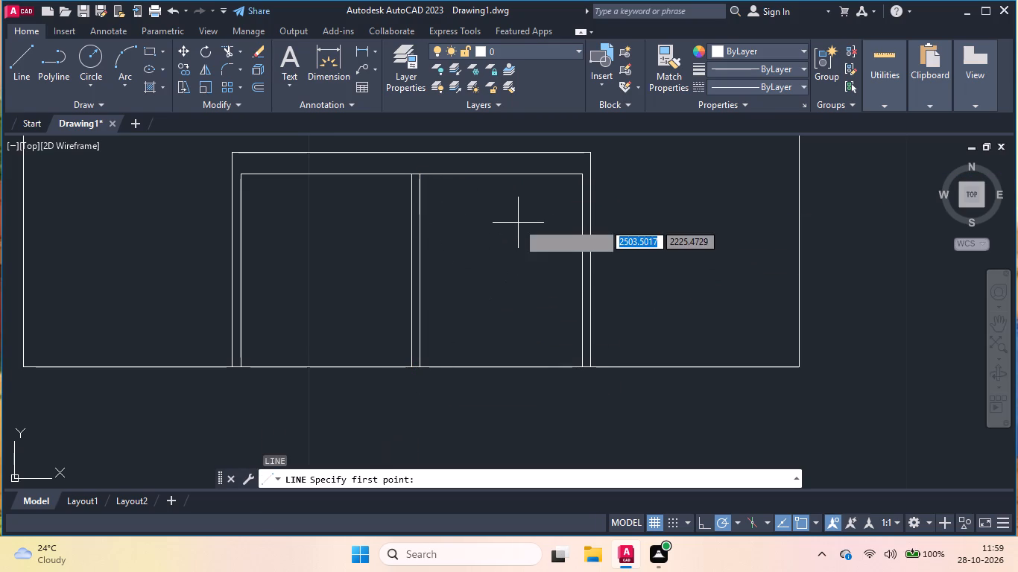
scroll(399, 179, up, 1)
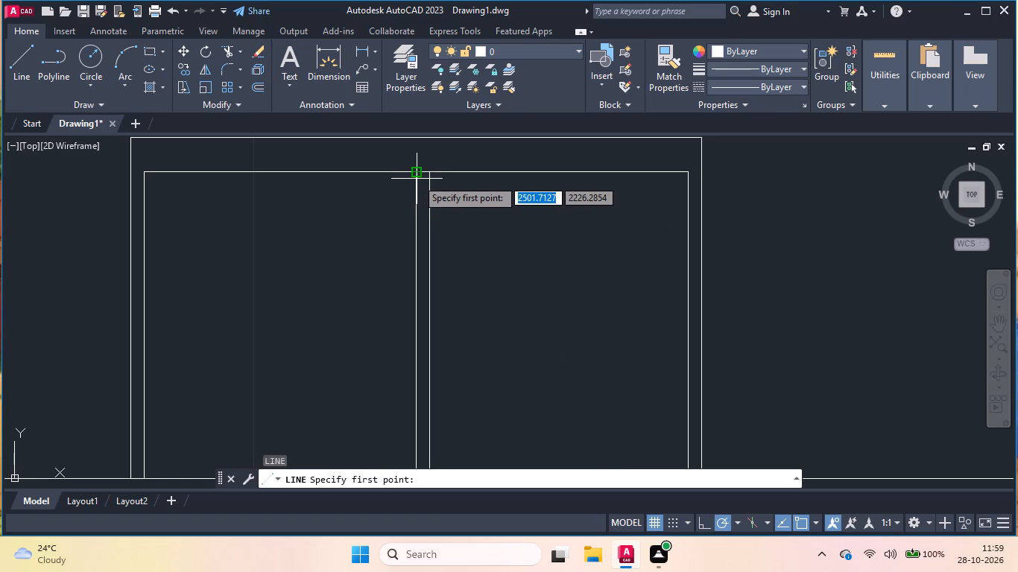
scroll(417, 179, up, 2)
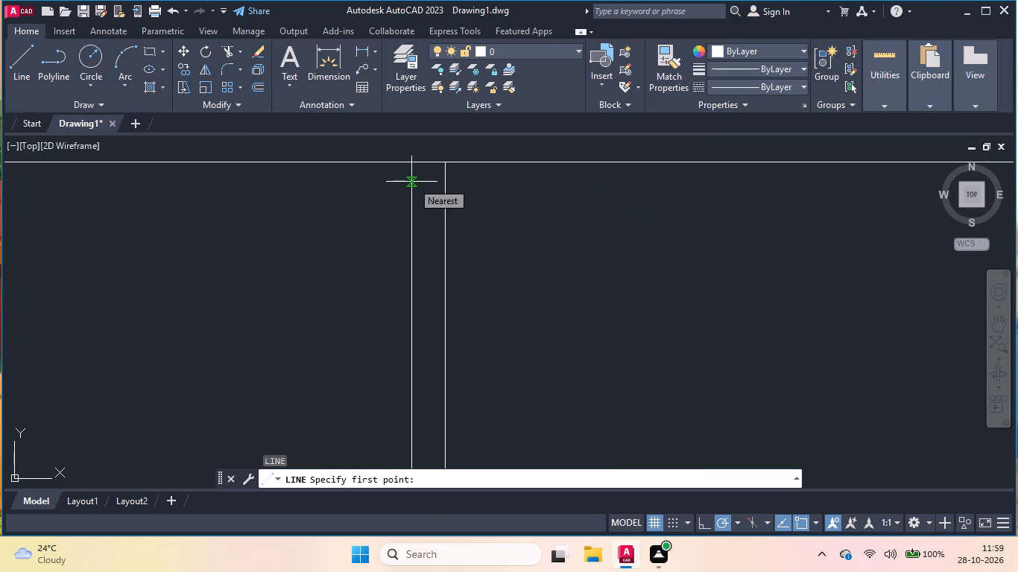
click(411, 174)
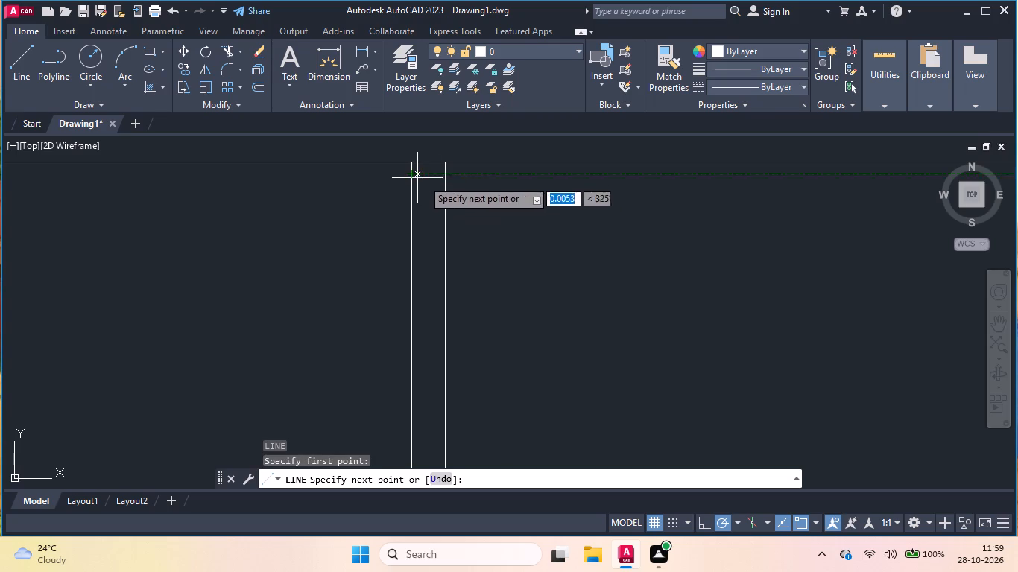
scroll(510, 191, down, 2)
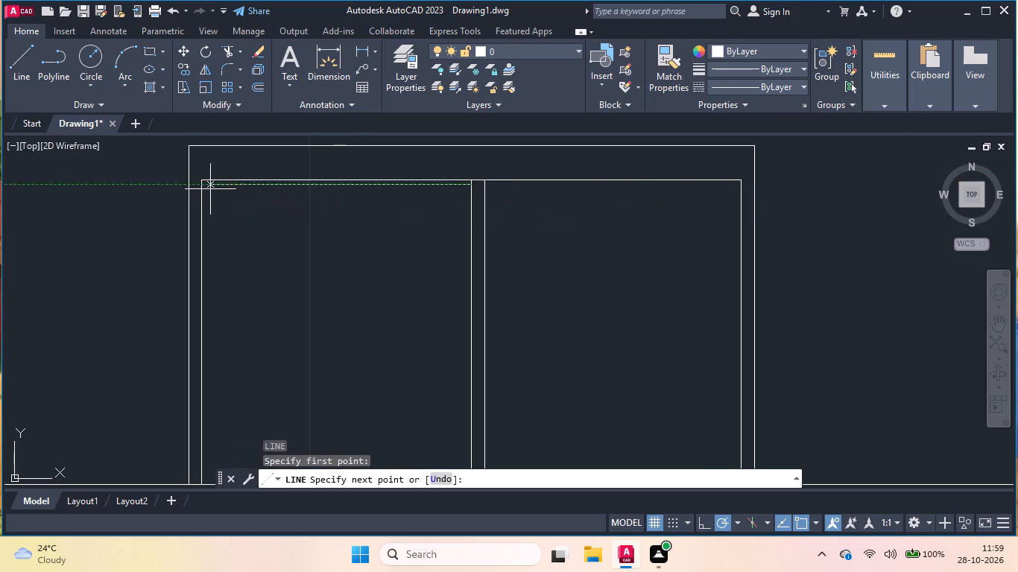
scroll(209, 188, up, 2)
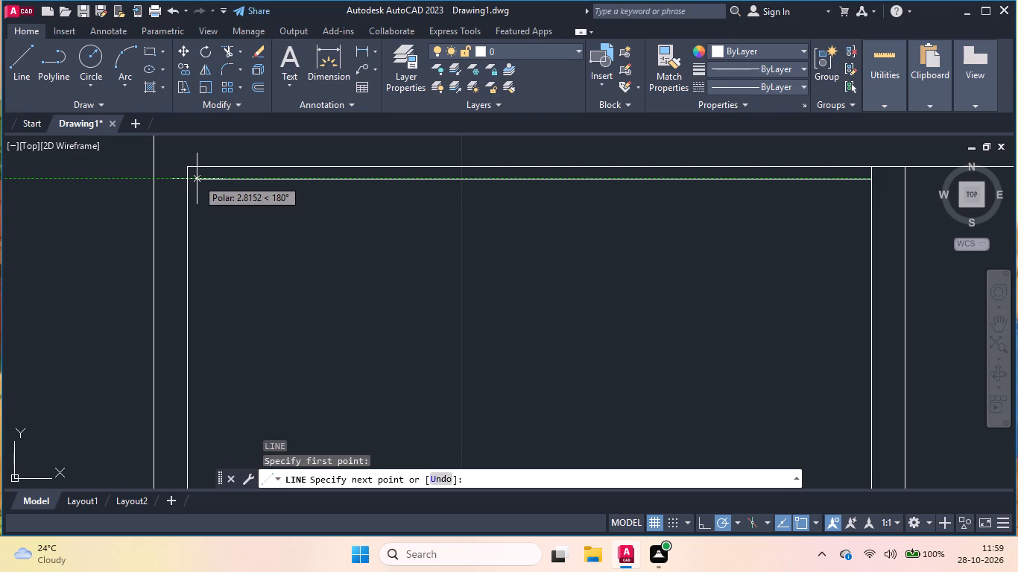
click(197, 179)
scroll(286, 179, down, 4)
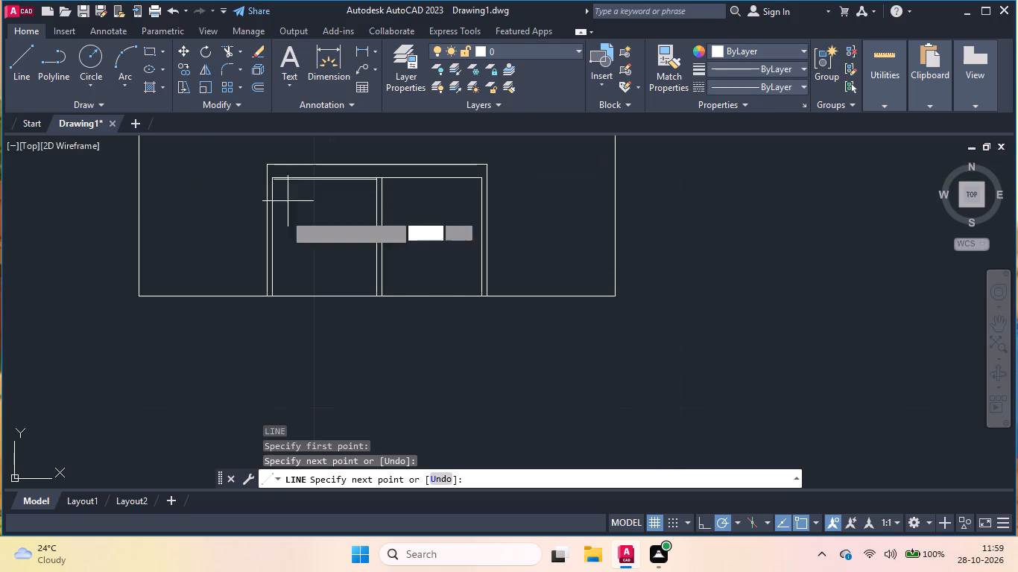
scroll(269, 294, up, 4)
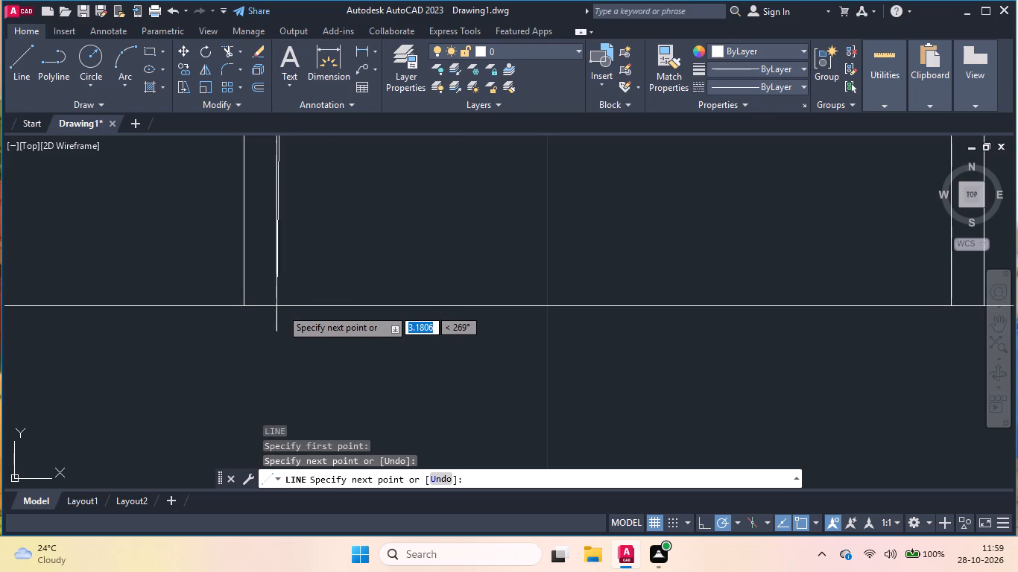
click(285, 309)
key(Return)
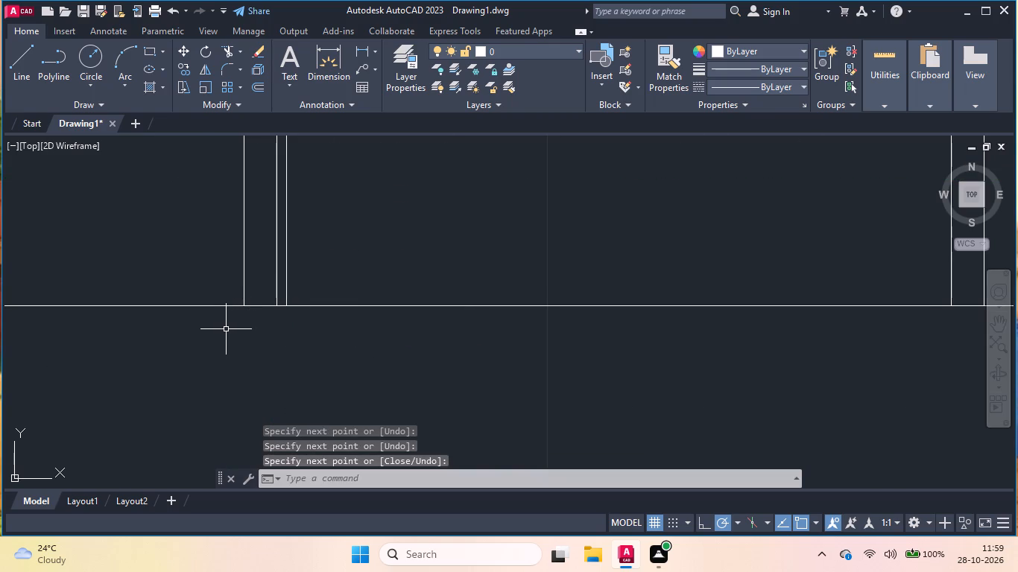
Draw a vertical line just inside the east panel, about 0.2 units east of the centre line, from the west panel's inner top level to the base.
scroll(226, 329, down, 1)
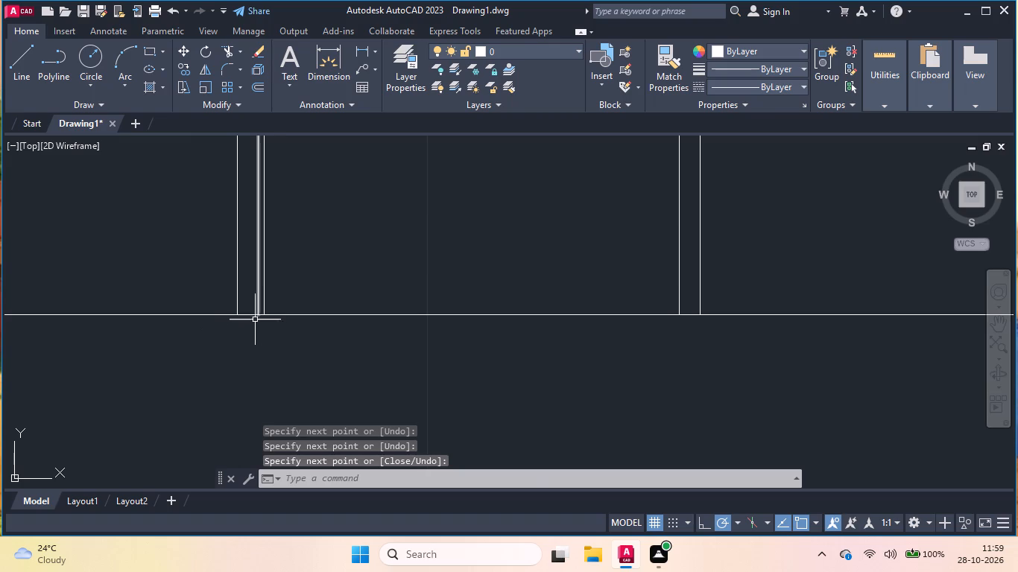
scroll(198, 355, down, 2)
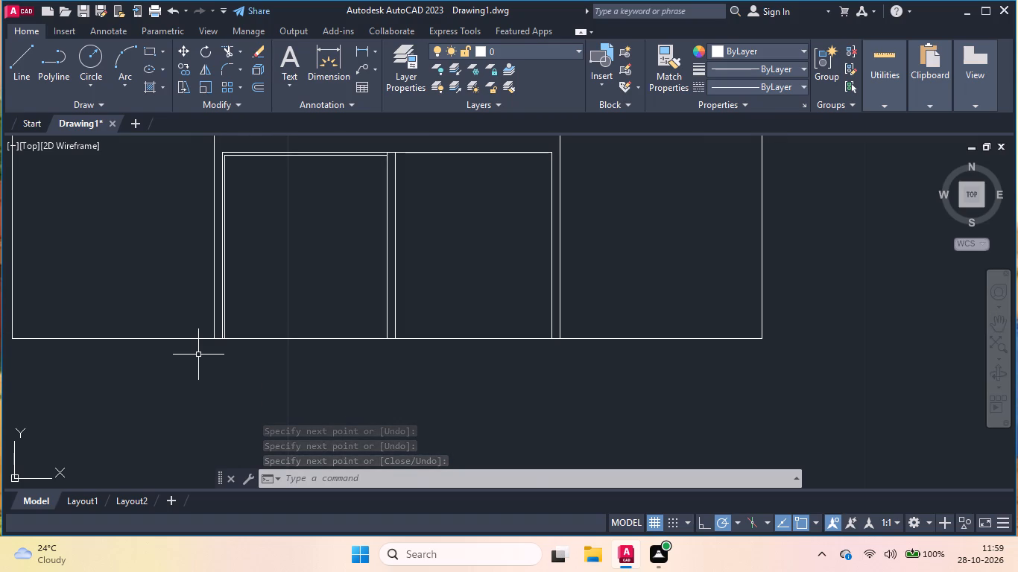
scroll(198, 355, down, 1)
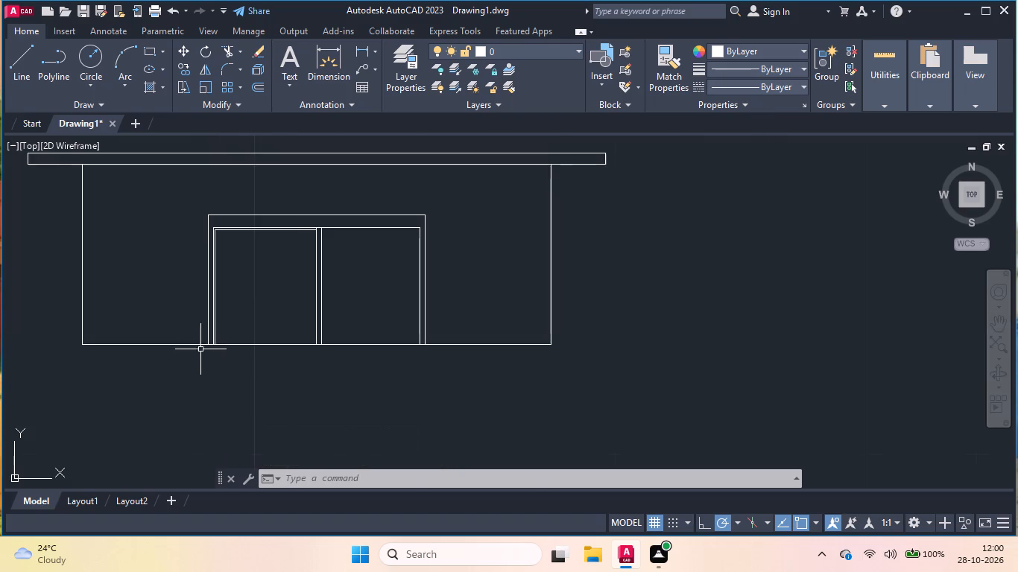
scroll(320, 231, up, 2)
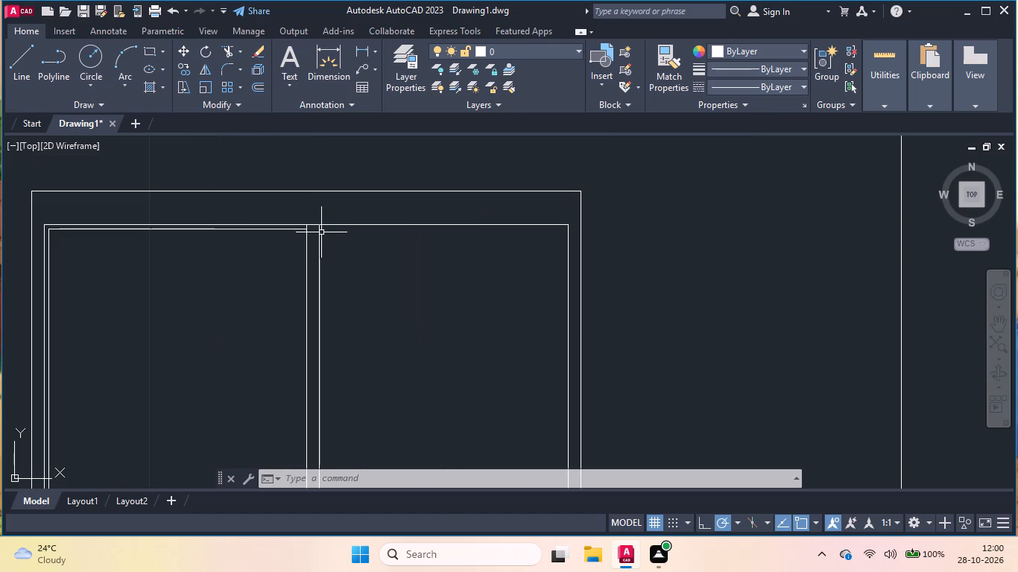
scroll(321, 232, up, 2)
key(Return)
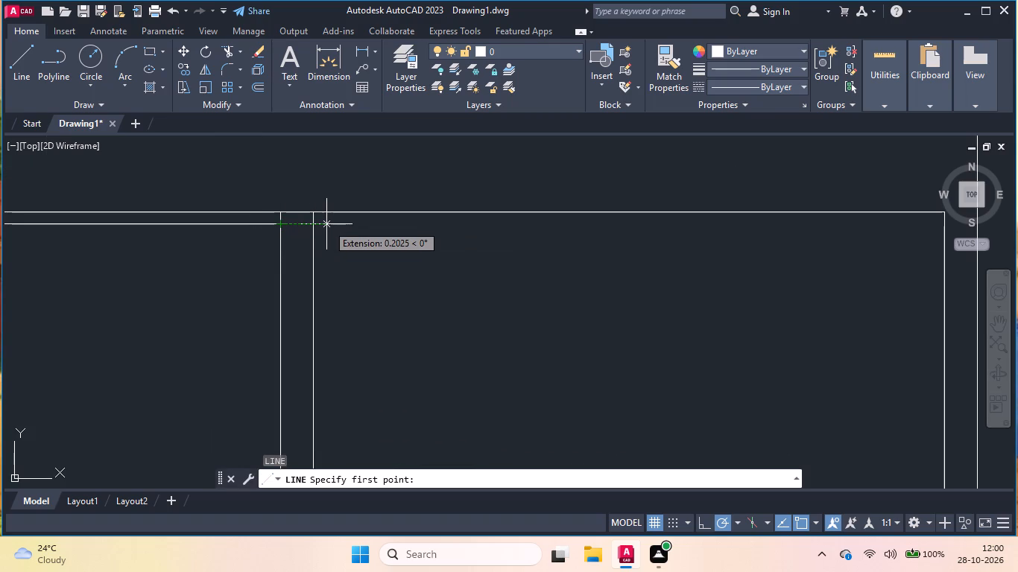
click(326, 224)
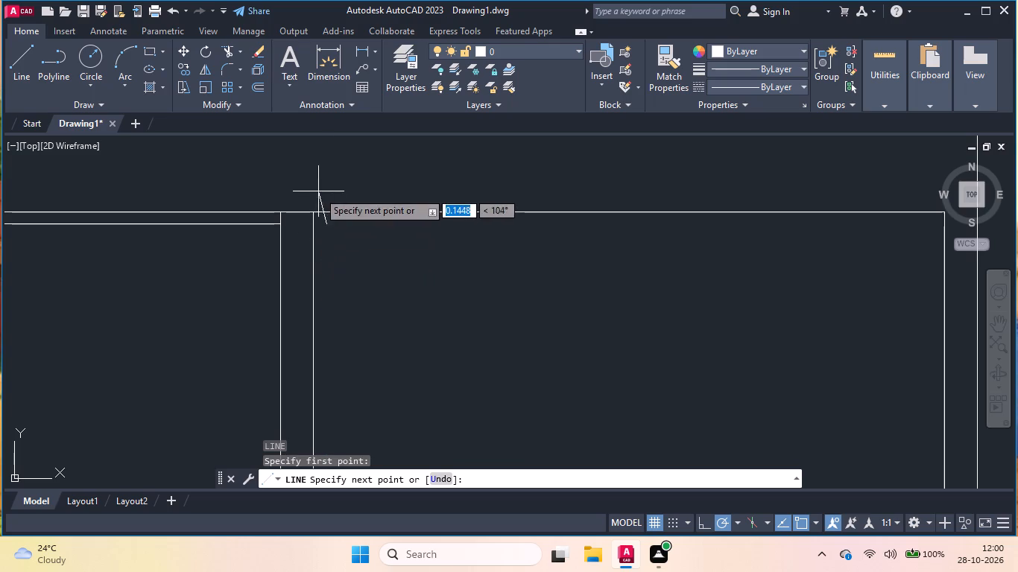
scroll(319, 191, down, 5)
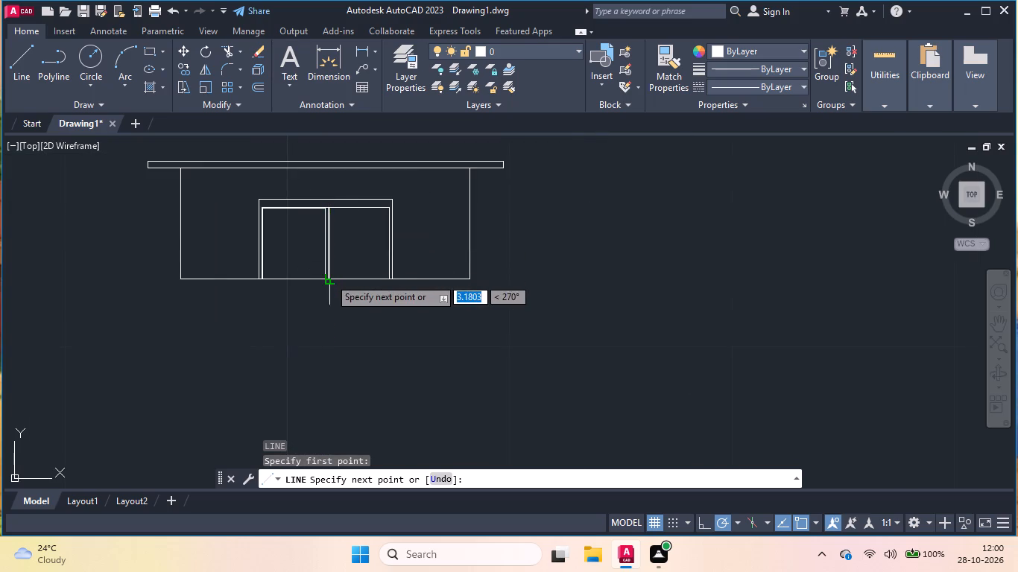
scroll(329, 278, up, 3)
click(320, 283)
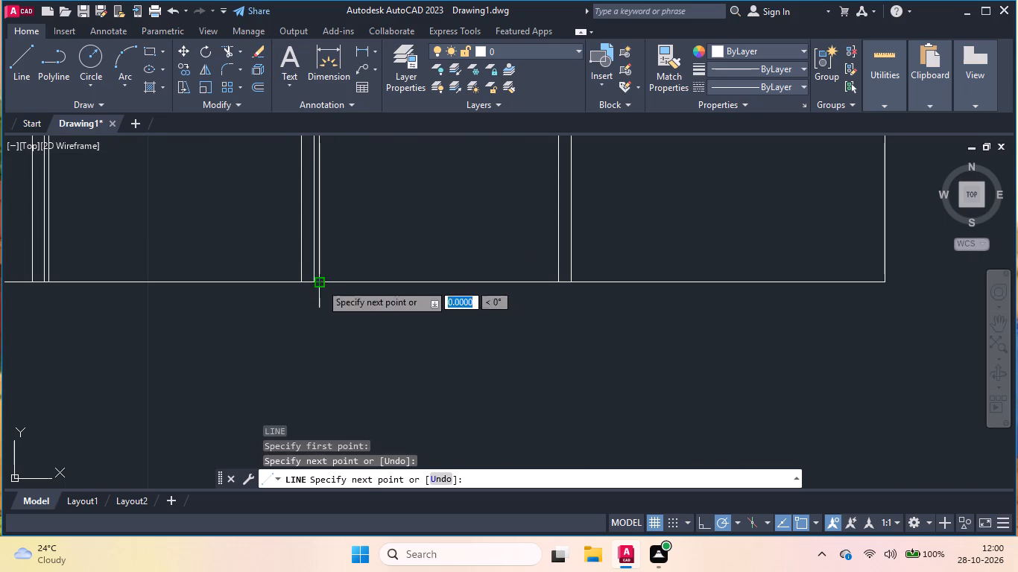
key(Return)
Draw the east panel's inner outline from the top of its west inner line: about 2.62 units east, then down to the base.
scroll(320, 309, down, 4)
scroll(329, 263, up, 6)
key(Return)
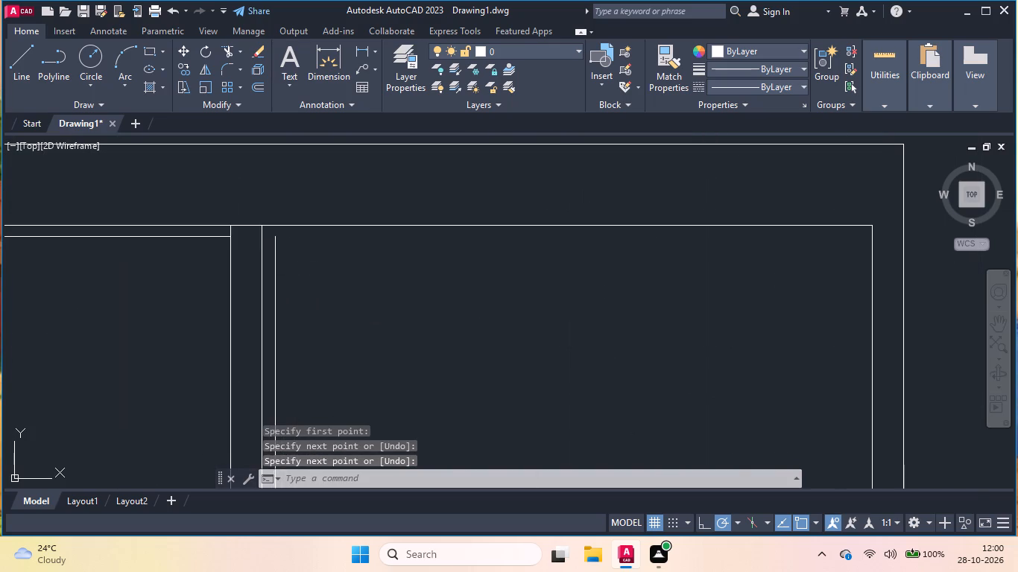
click(277, 238)
scroll(197, 250, down, 2)
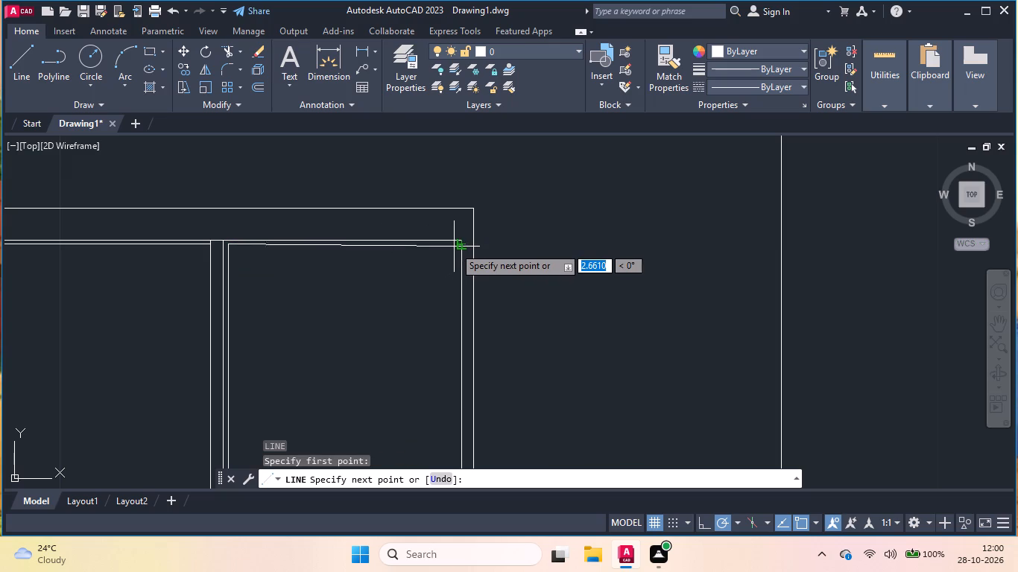
scroll(452, 244, up, 4)
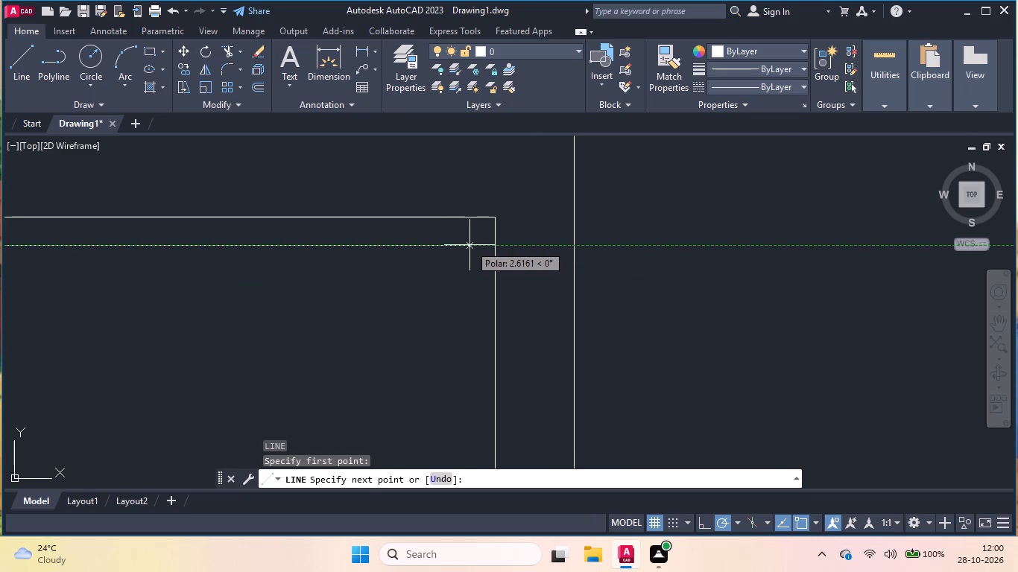
click(470, 244)
scroll(508, 229, down, 3)
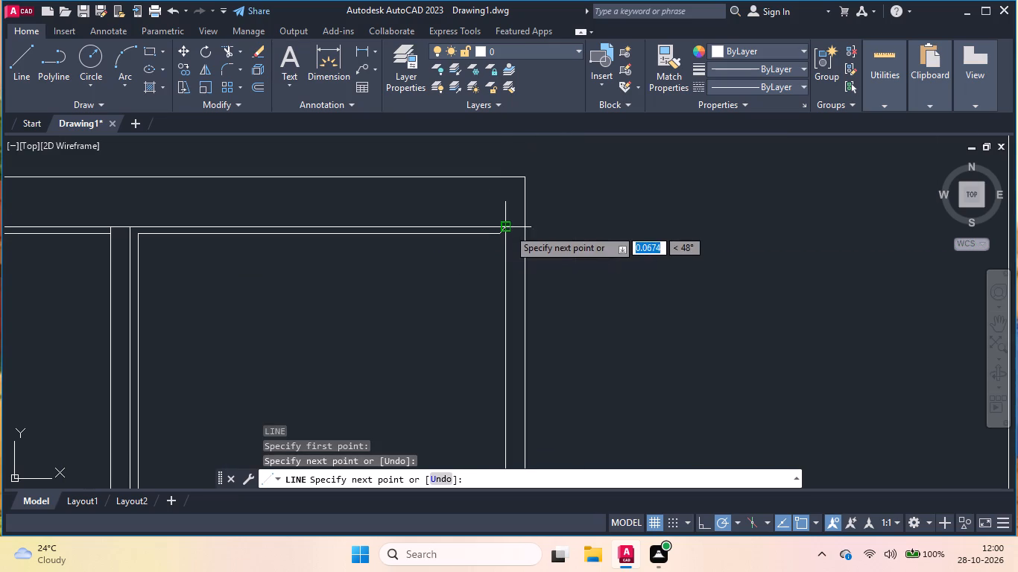
scroll(488, 226, down, 3)
scroll(484, 333, up, 4)
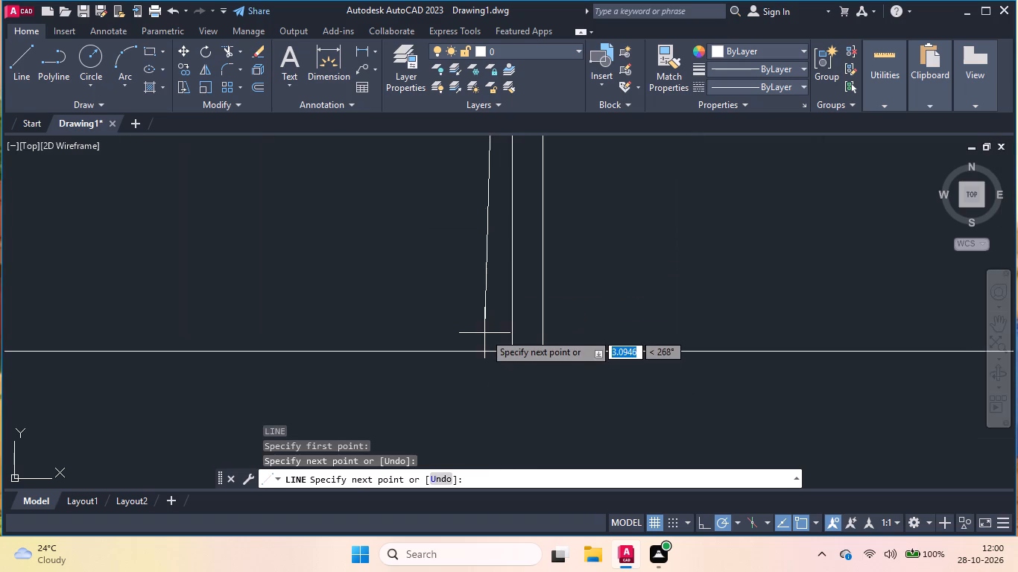
click(505, 352)
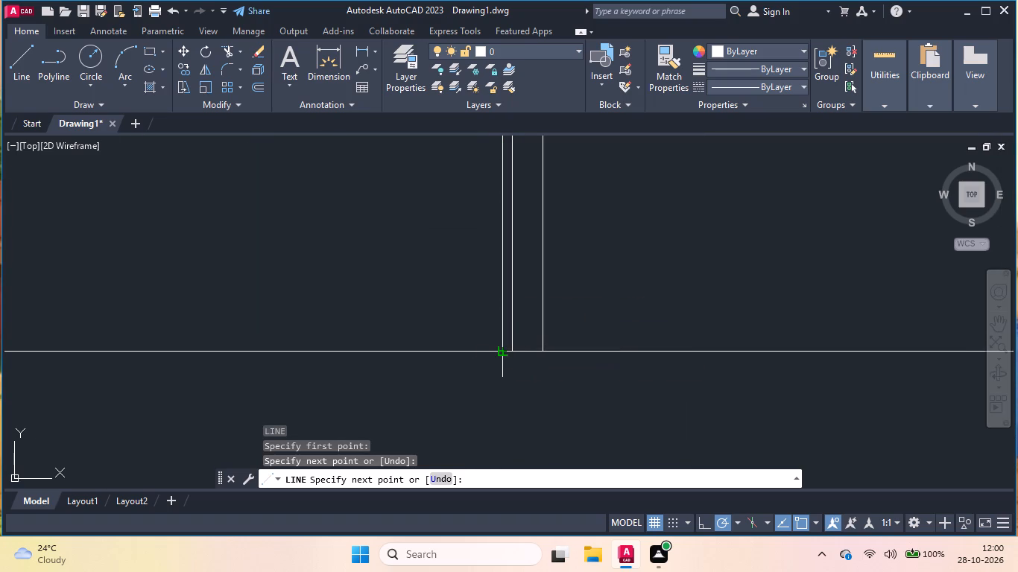
key(Return)
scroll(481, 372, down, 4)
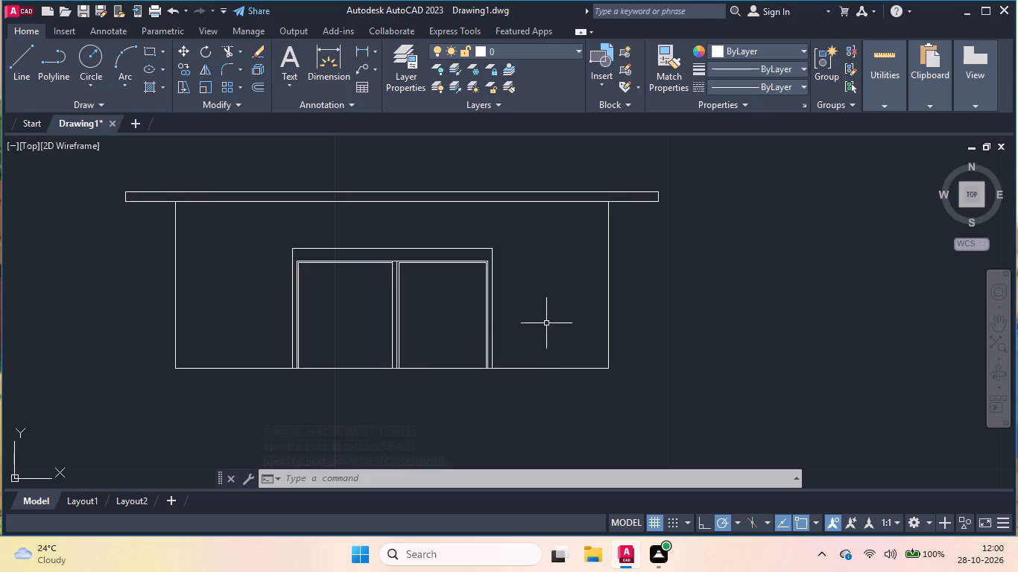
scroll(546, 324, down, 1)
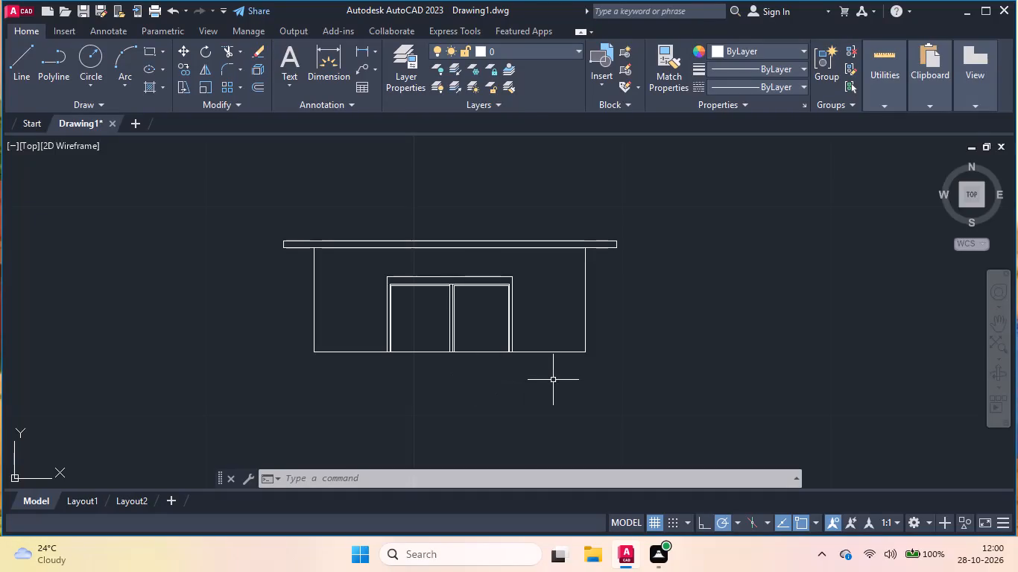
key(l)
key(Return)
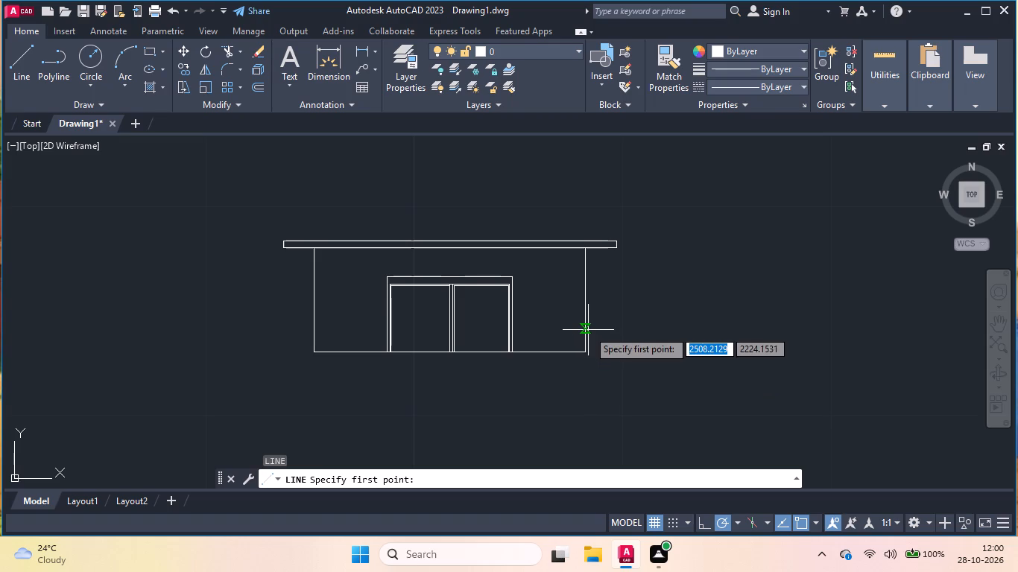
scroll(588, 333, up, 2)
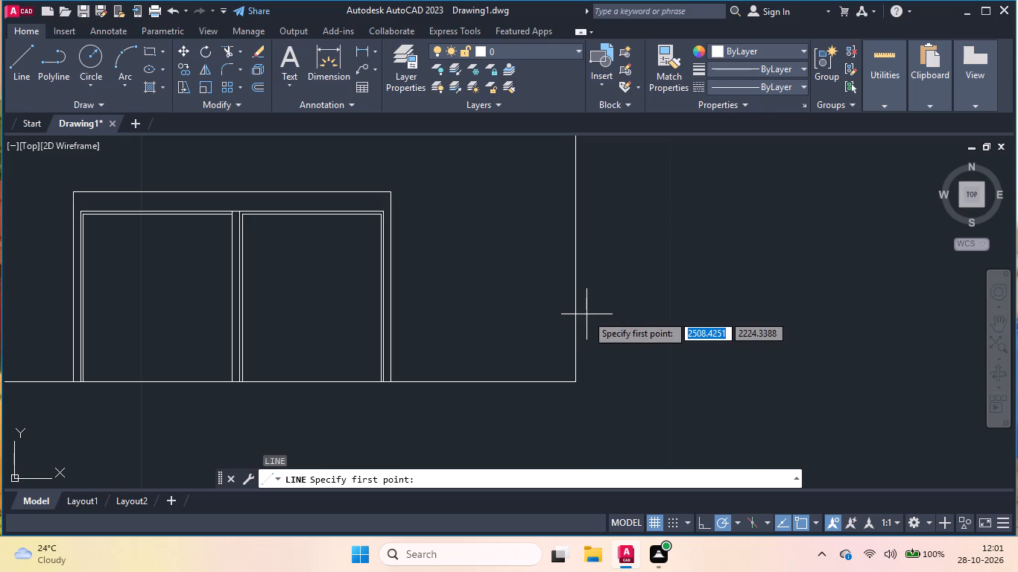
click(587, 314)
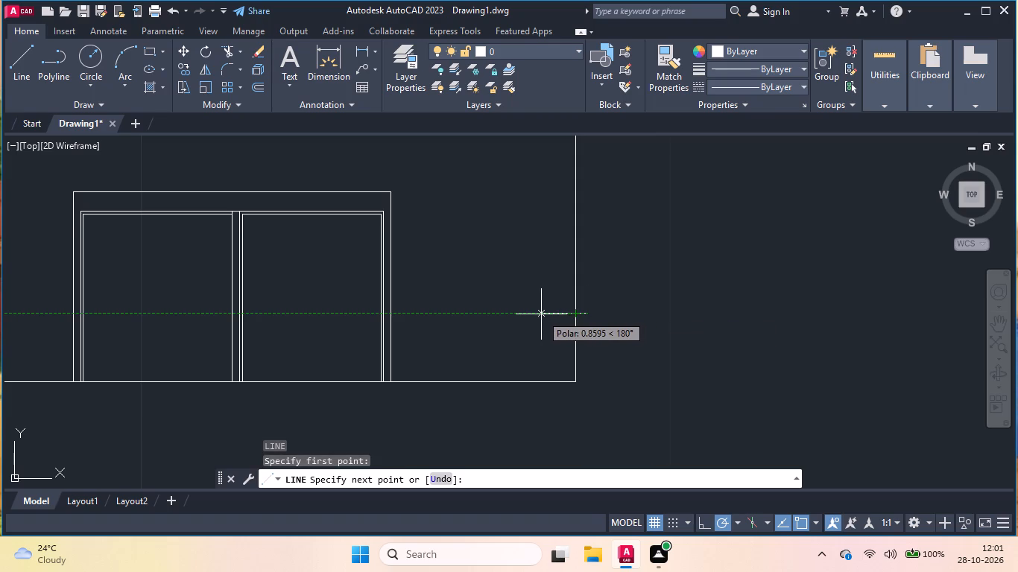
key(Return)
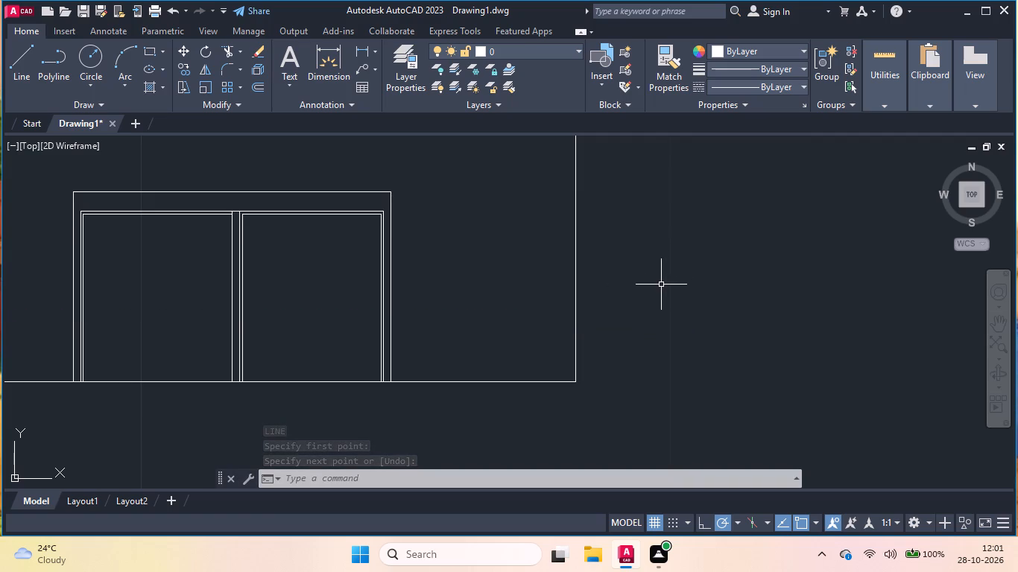
Draw a 13-unit horizontal line across the body, 1 unit below its top edge.
key(Return)
scroll(649, 312, down, 1)
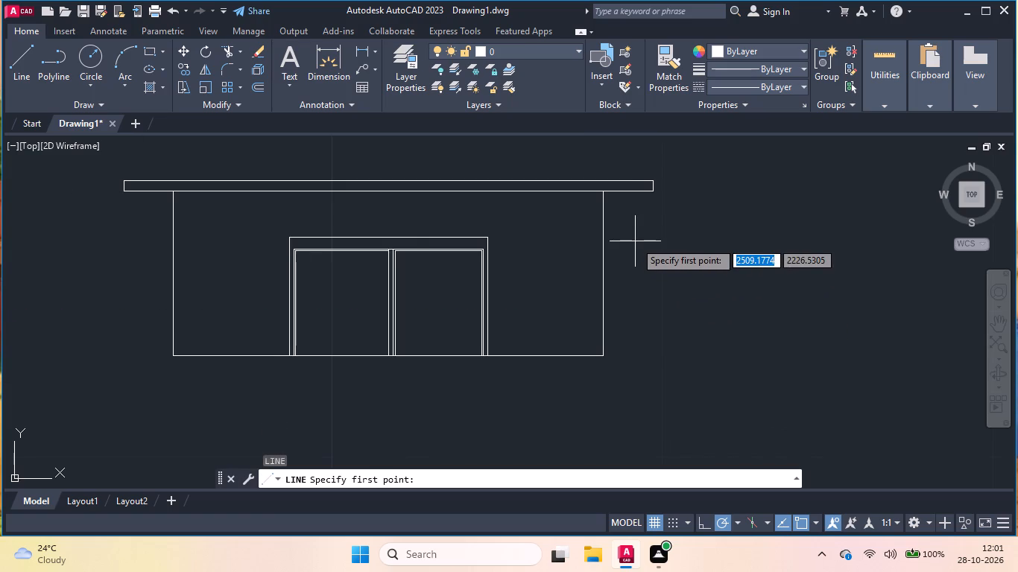
scroll(635, 241, down, 1)
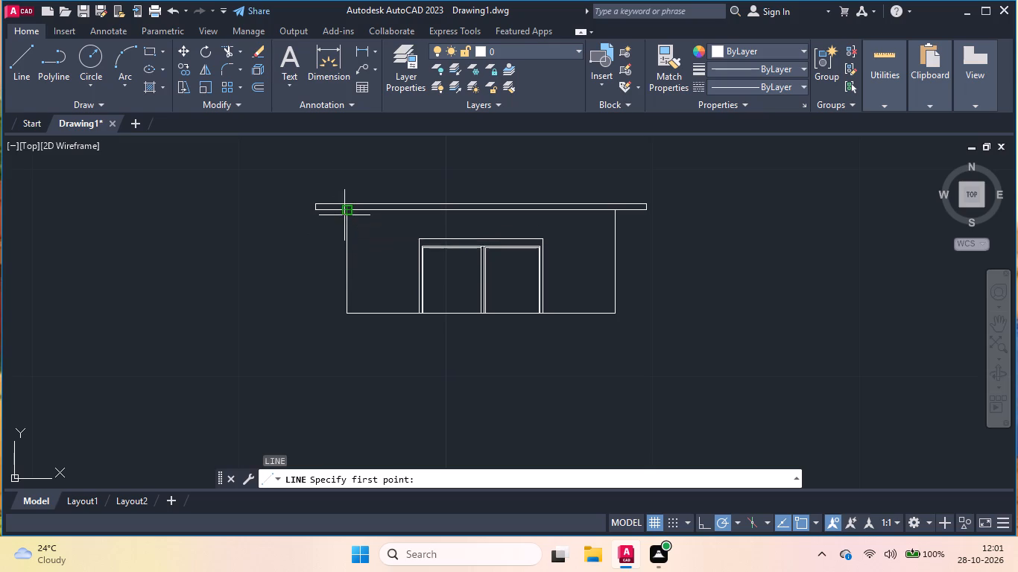
key(1)
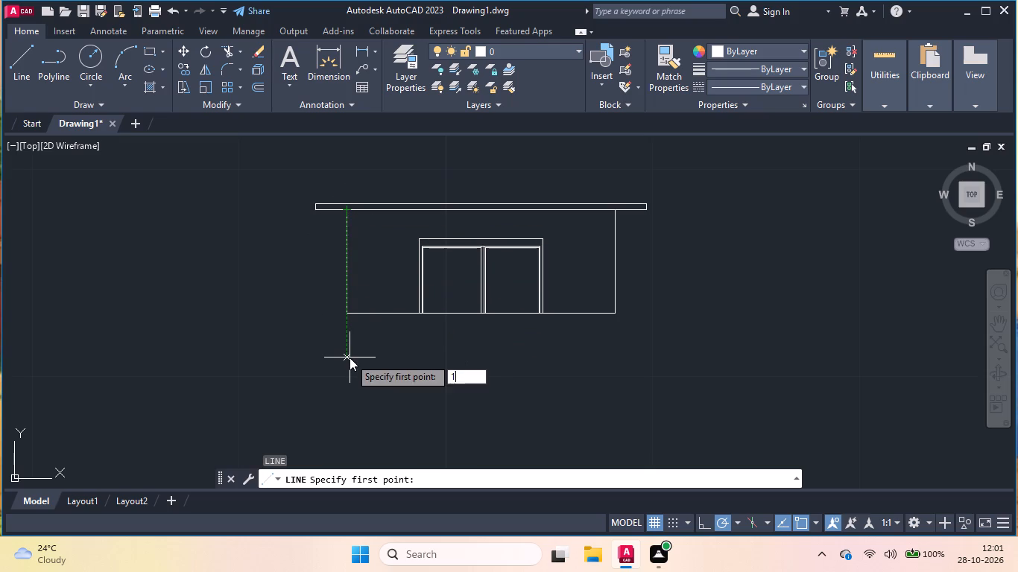
key(Return)
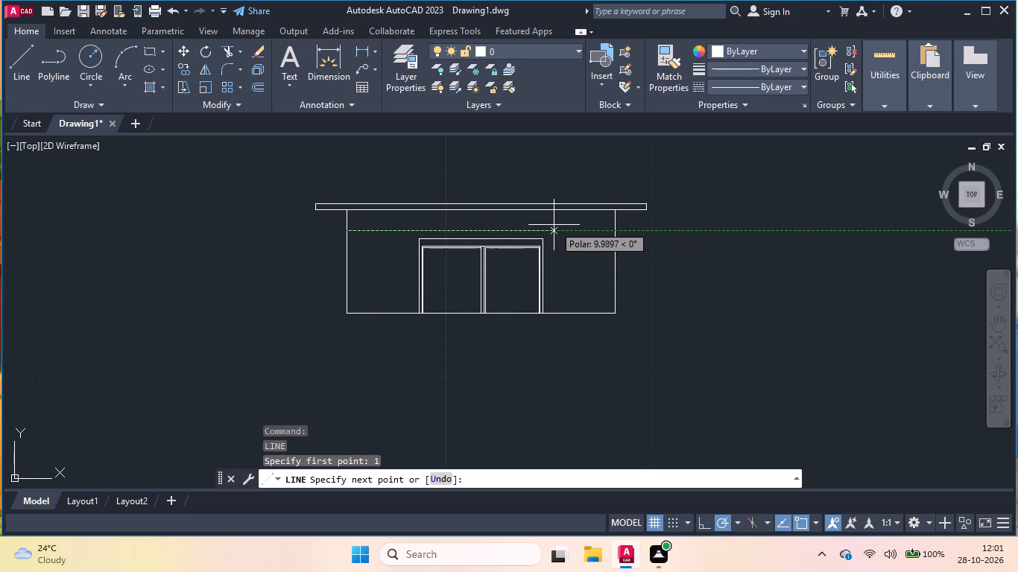
click(613, 229)
key(Return)
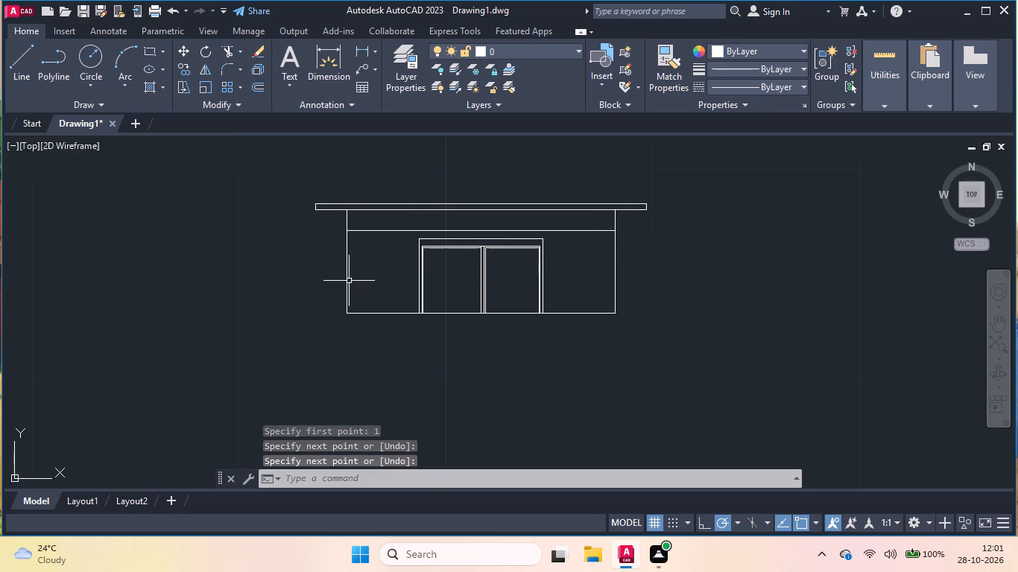
Draw a vertical line about 0.59 units inside the body's west edge, from the new horizontal line down to the base.
key(Return)
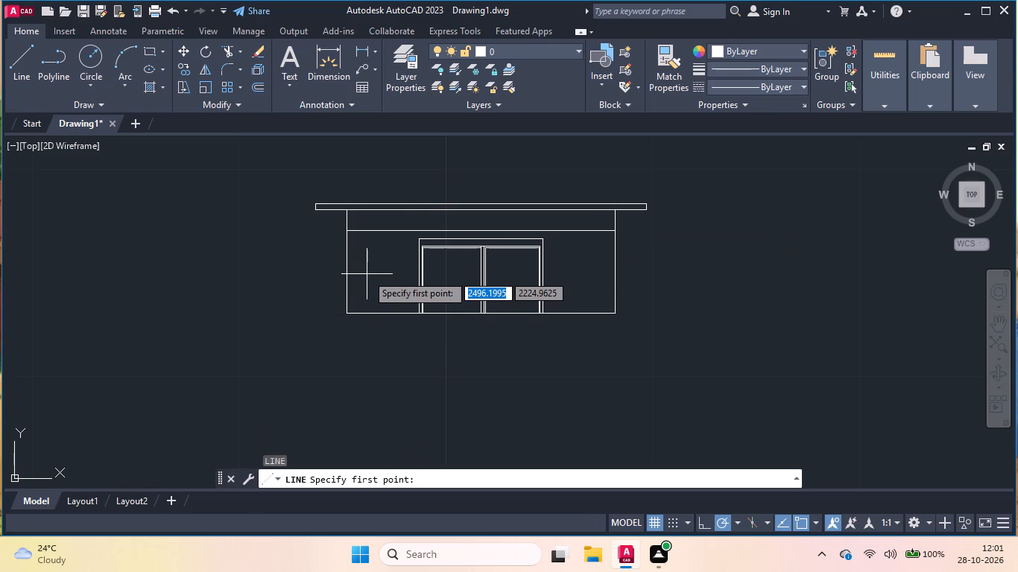
click(358, 231)
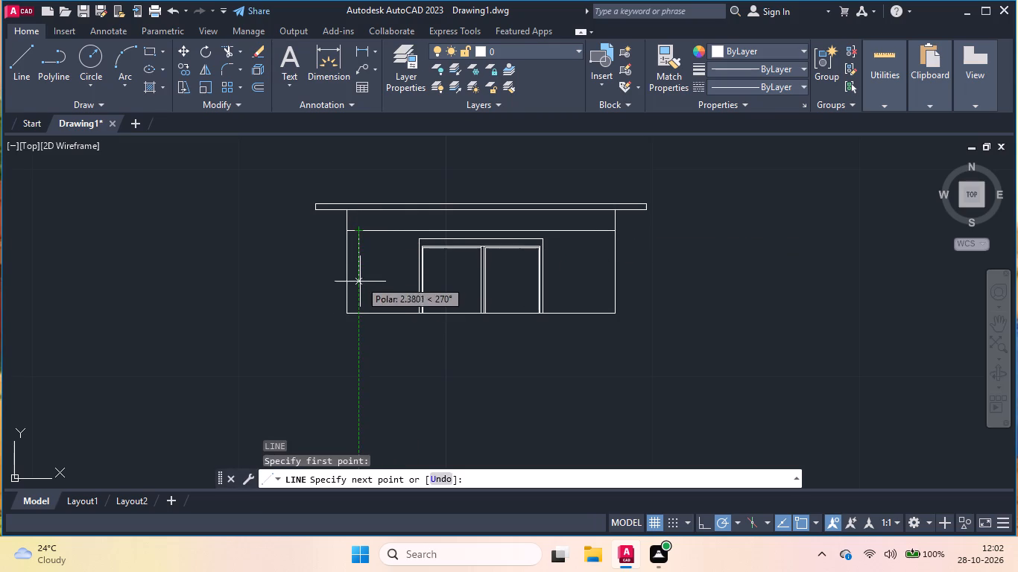
click(360, 315)
key(Return)
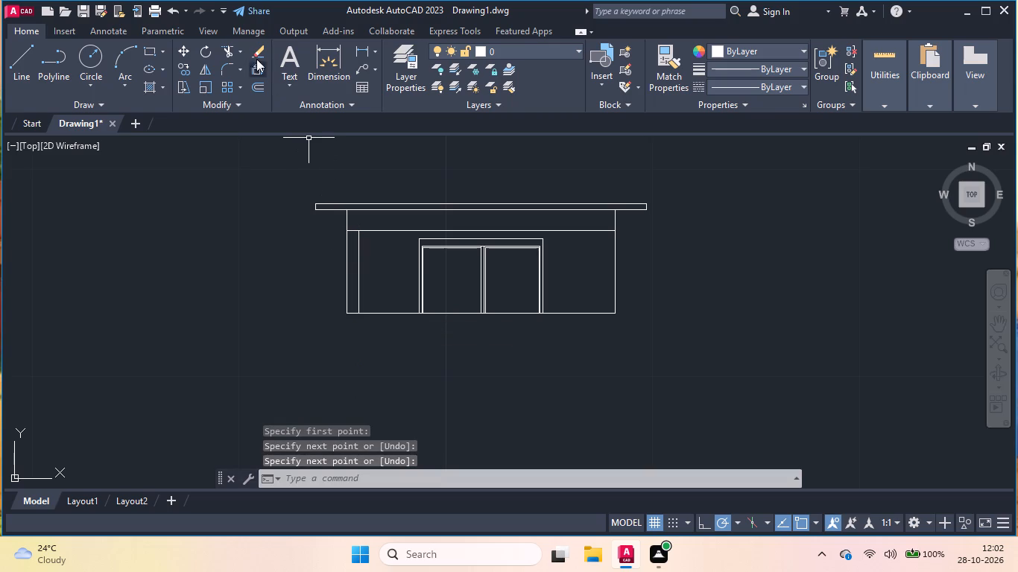
Measure the distance between the body's west edge and the new vertical line with a temporary dimension.
click(332, 57)
scroll(337, 267, up, 2)
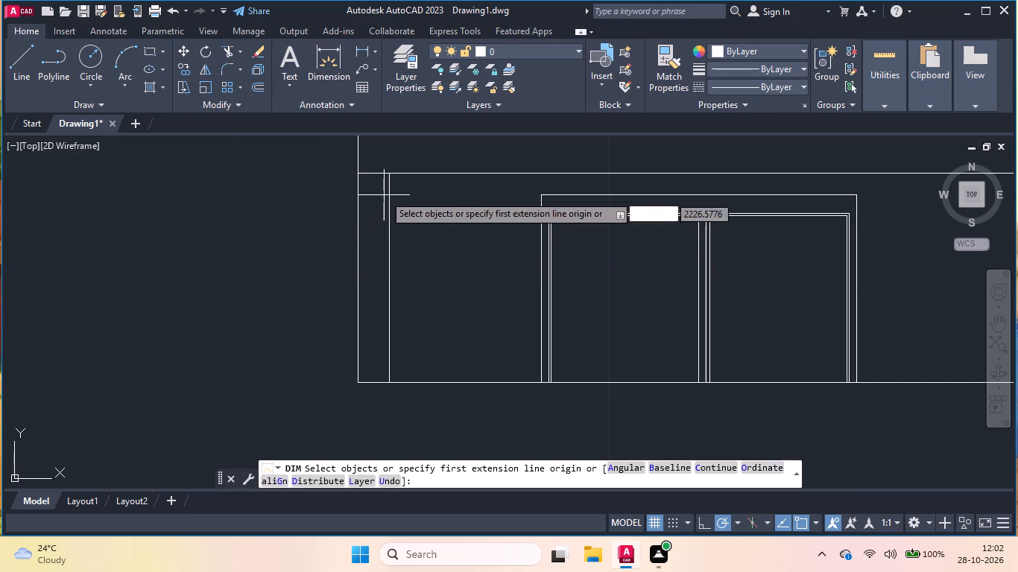
click(389, 172)
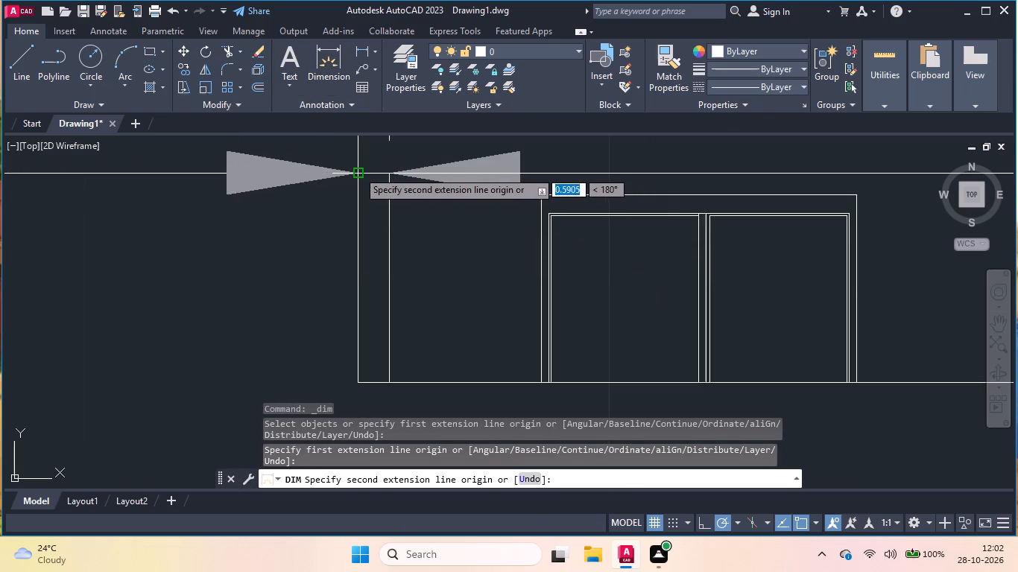
click(357, 173)
scroll(347, 247, down, 4)
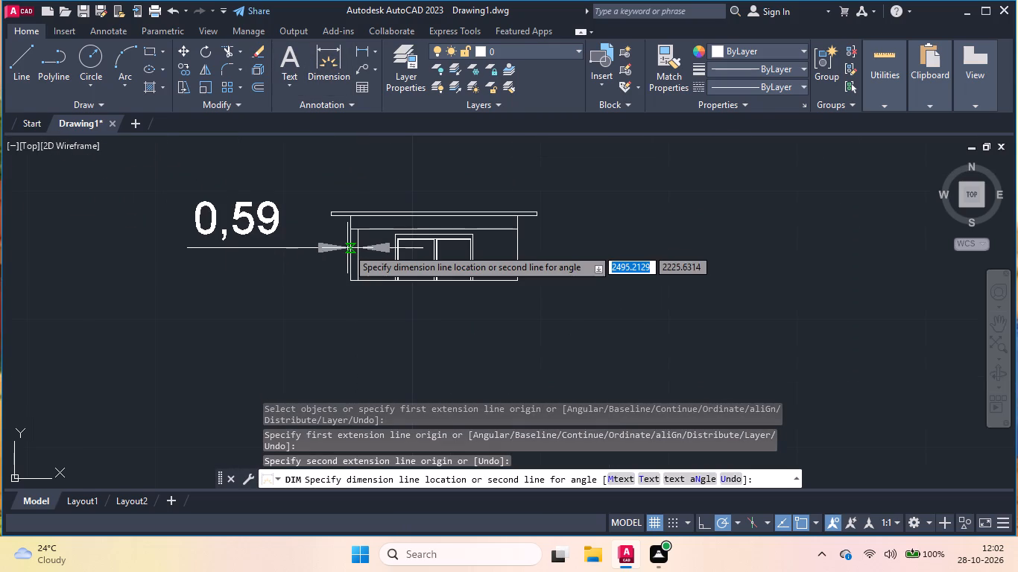
scroll(347, 249, up, 1)
key(Return)
scroll(348, 251, down, 1)
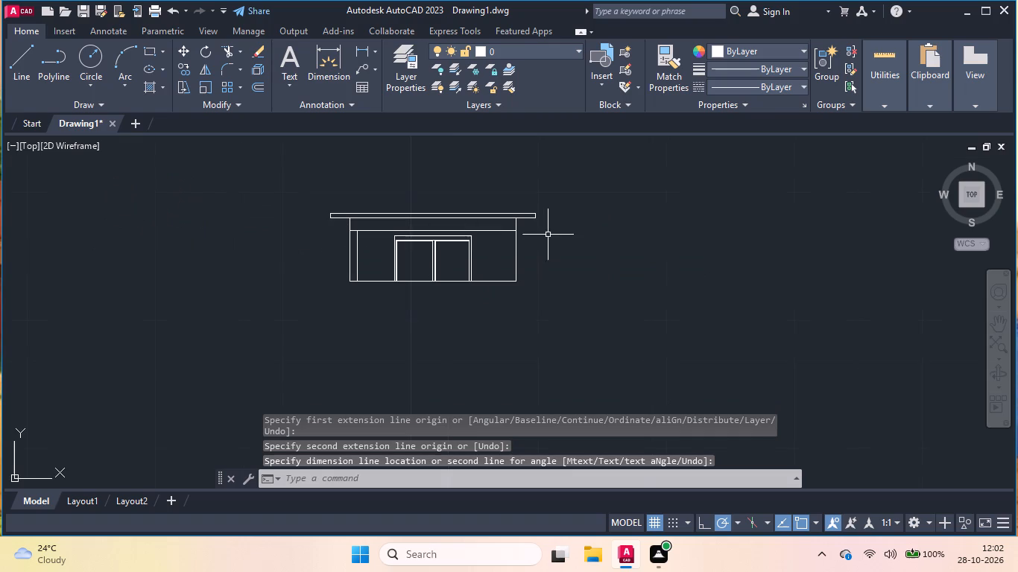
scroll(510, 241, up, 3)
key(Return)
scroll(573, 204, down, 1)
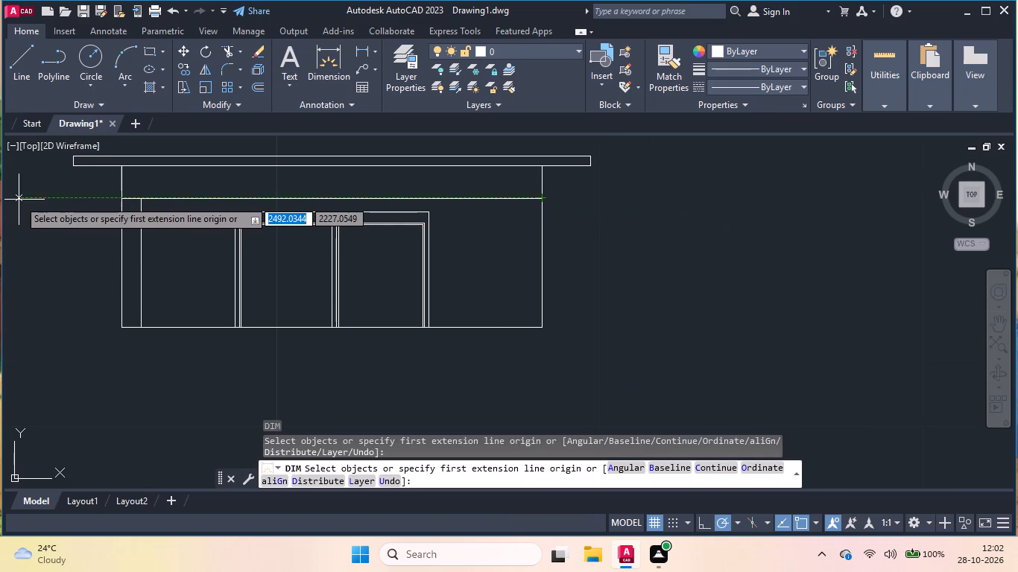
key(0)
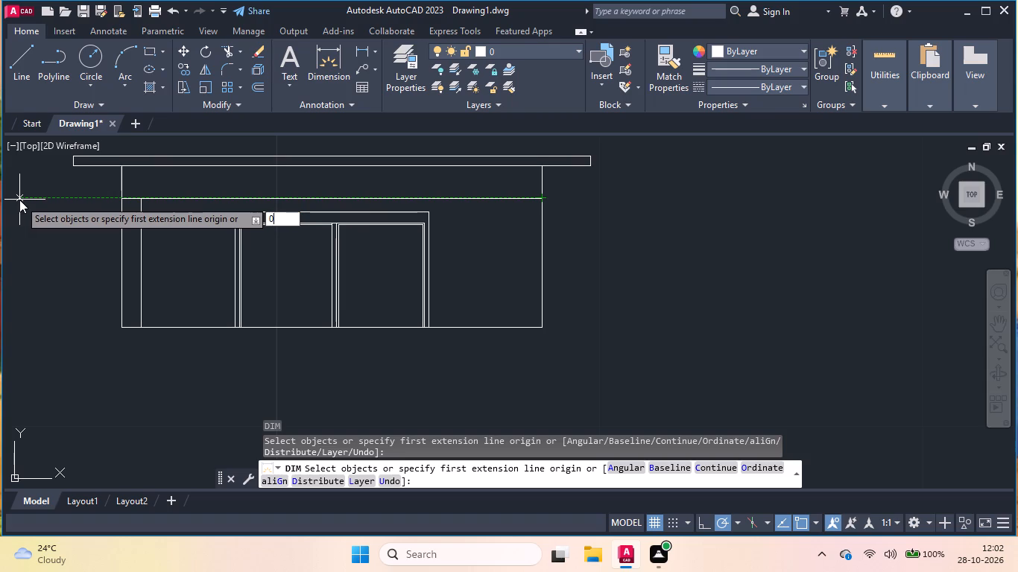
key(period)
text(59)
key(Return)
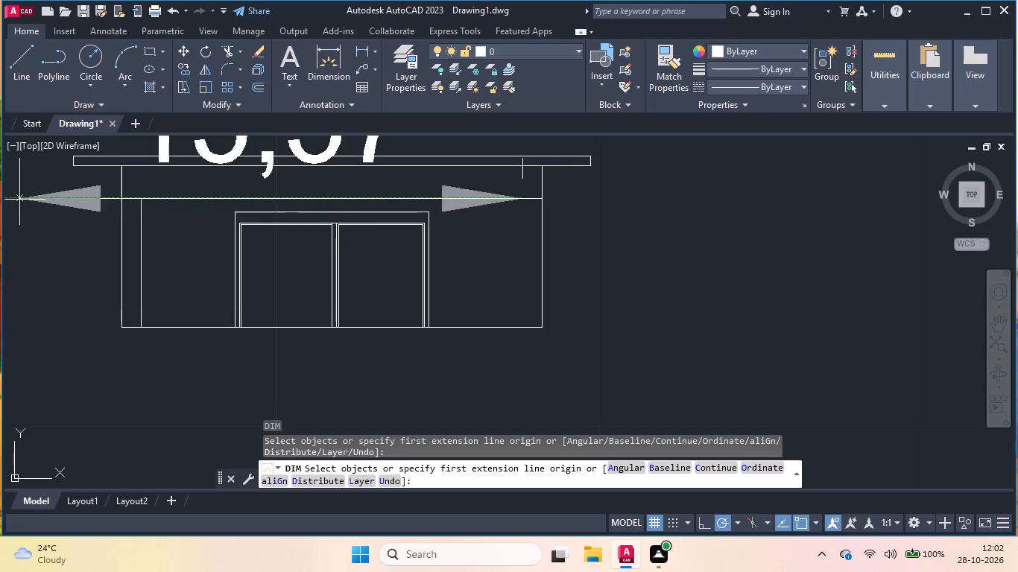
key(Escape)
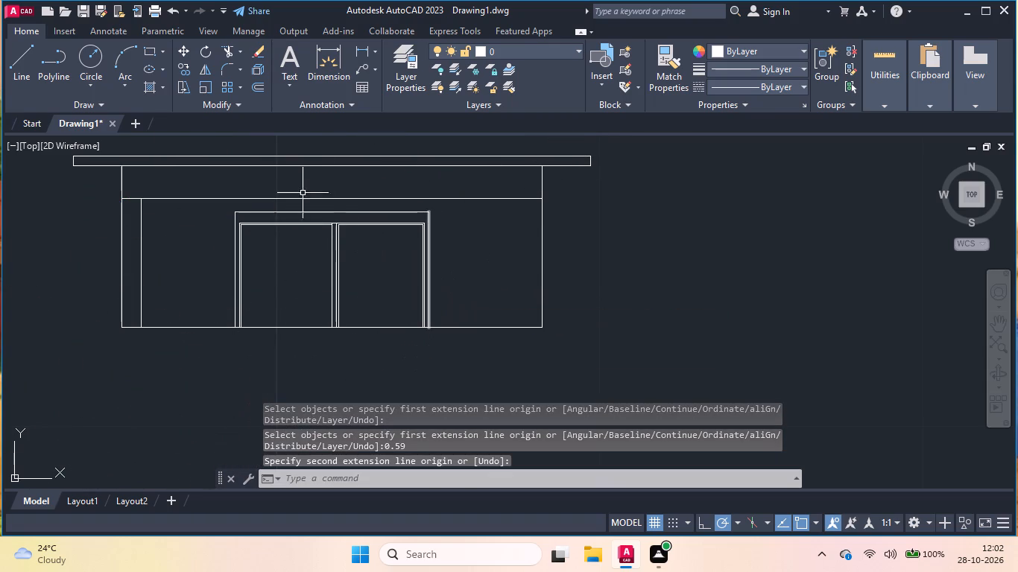
Measure the vertical line's offset from the body's west edge again with a temporary dimension.
click(344, 54)
click(323, 57)
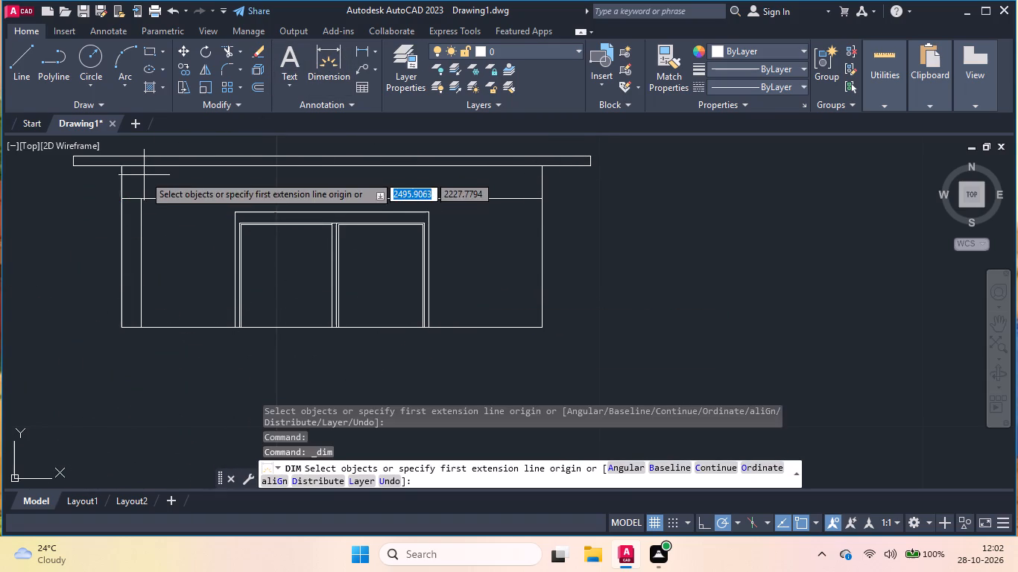
click(139, 199)
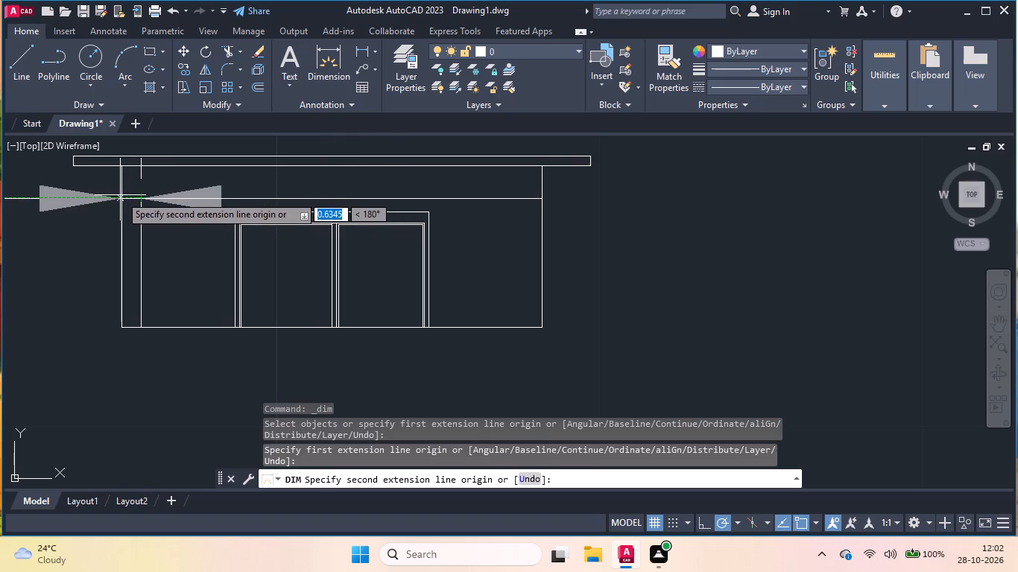
click(120, 197)
scroll(167, 241, down, 4)
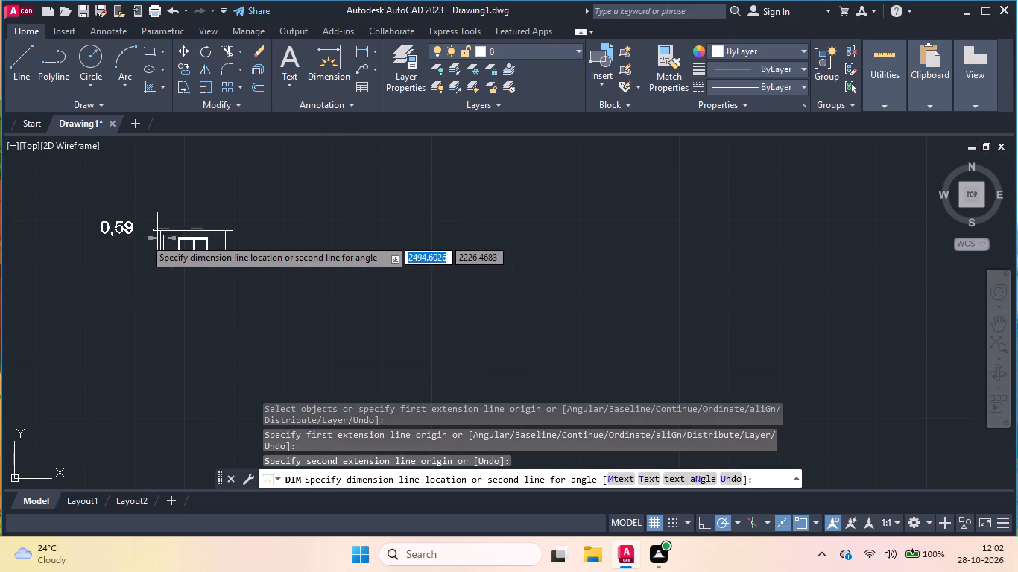
key(Escape)
scroll(199, 254, up, 3)
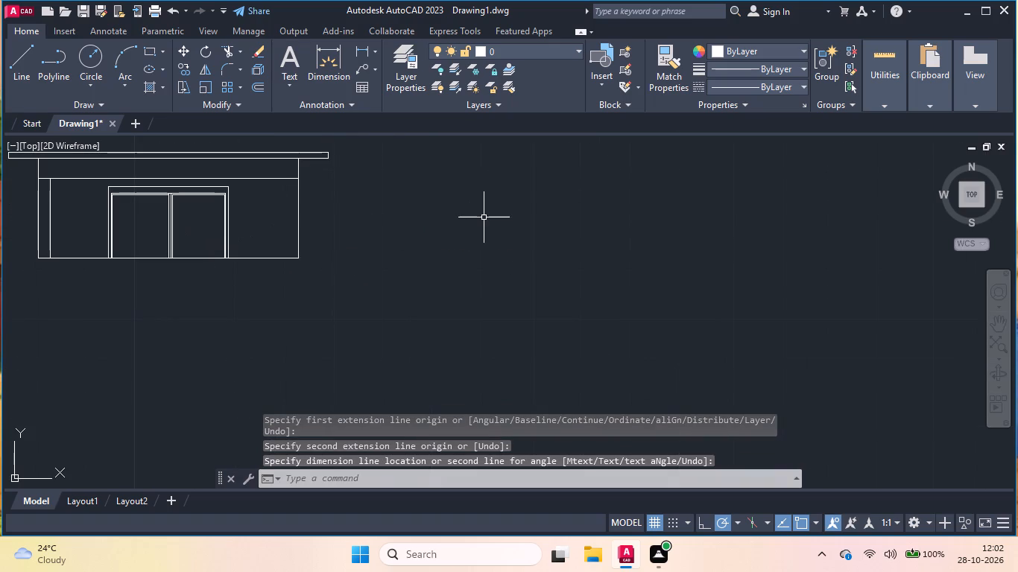
Draw a vertical line 0.59 units inside the body's east edge, running 4 units from the band's bottom edge down to the base.
key(l)
key(Return)
scroll(364, 231, down, 1)
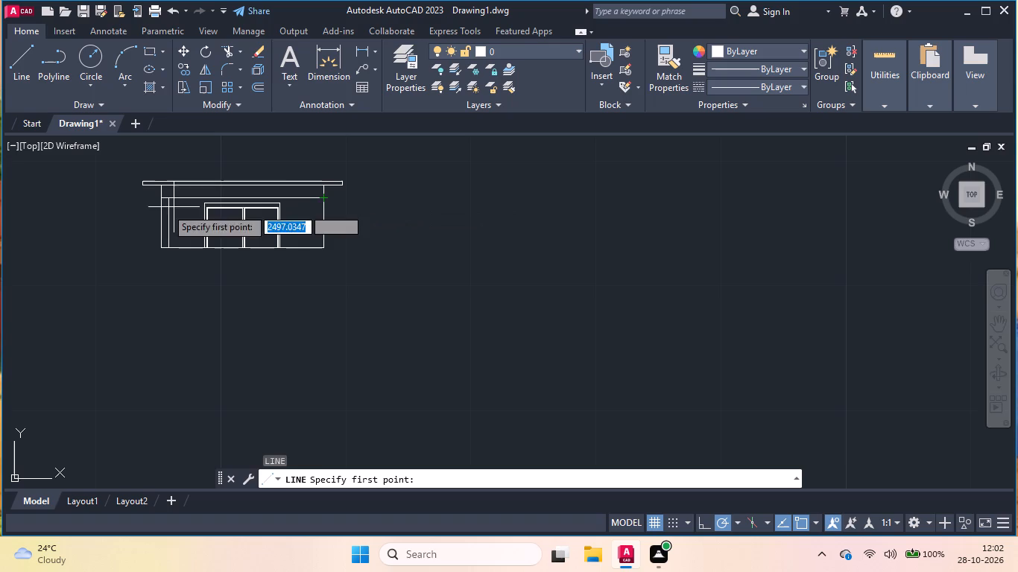
text(0.59)
key(Return)
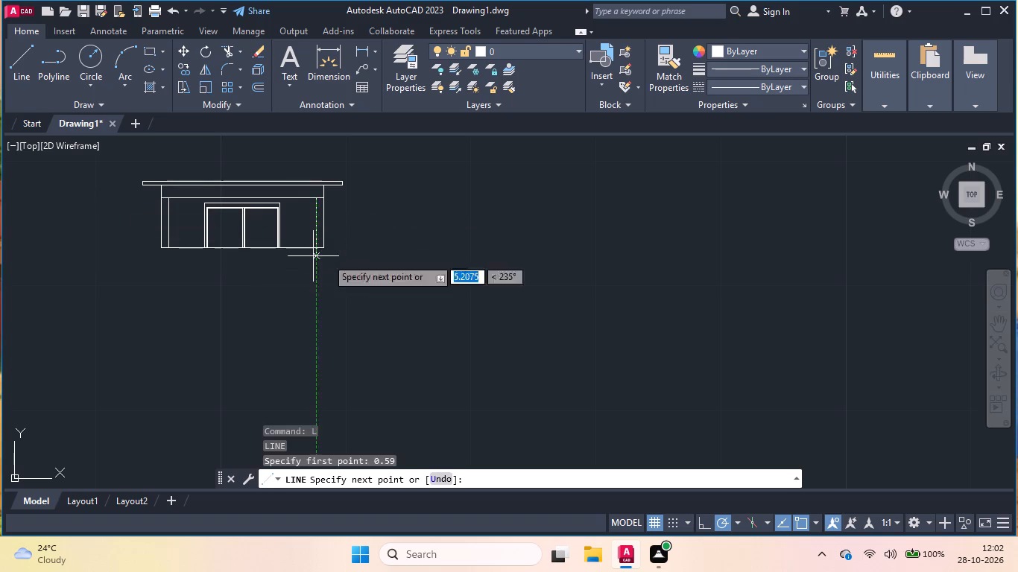
scroll(316, 242, up, 2)
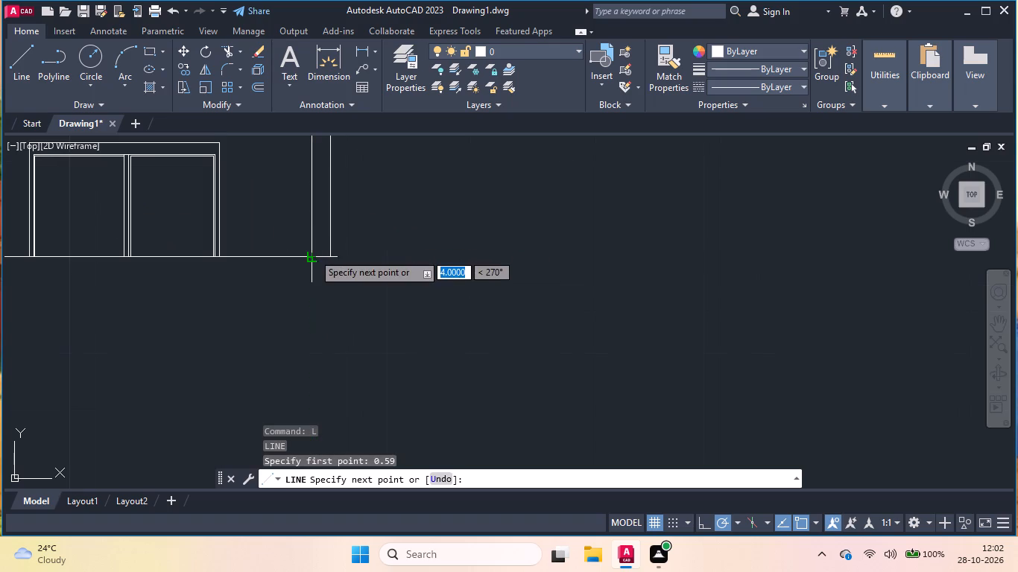
click(313, 253)
key(Return)
scroll(396, 266, down, 1)
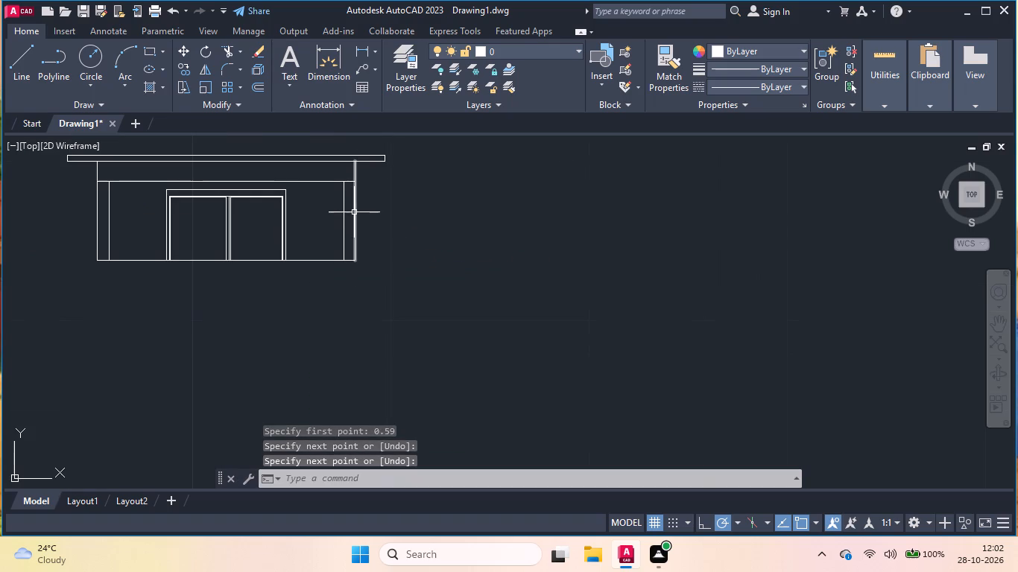
Trim away the body's outer side edges below the band and the base stubs outside the two inner vertical lines.
click(230, 48)
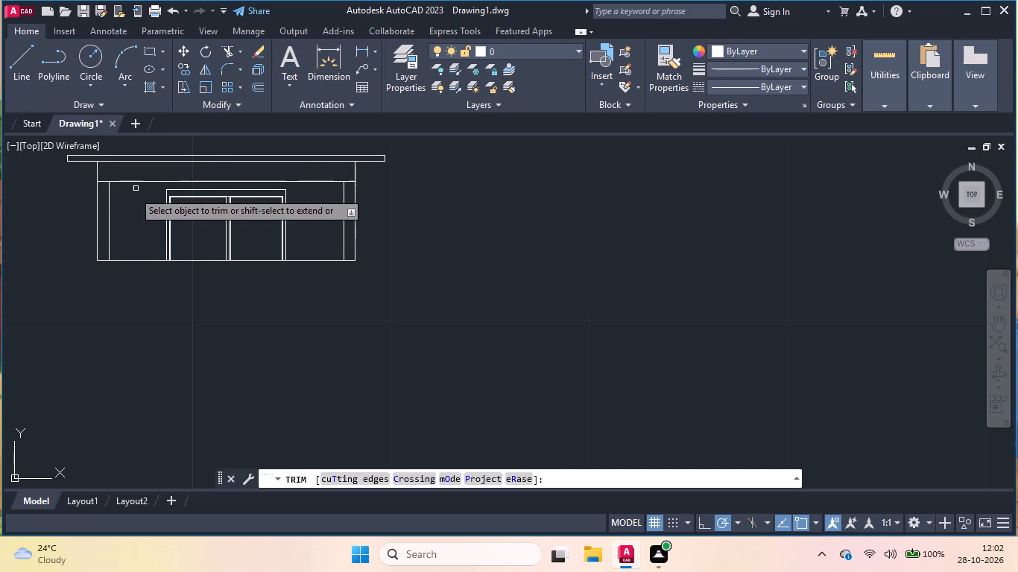
click(97, 208)
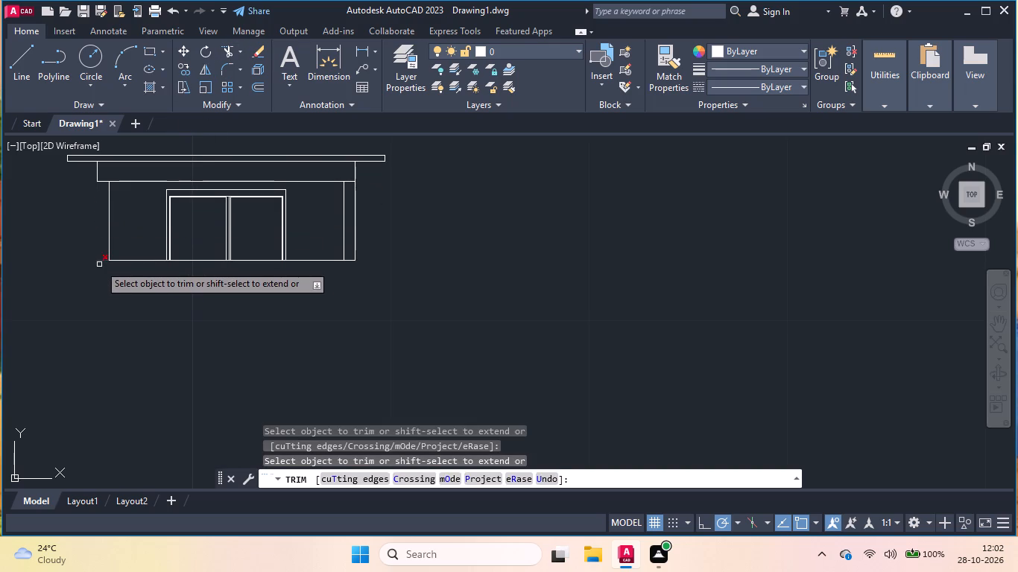
click(99, 260)
click(350, 260)
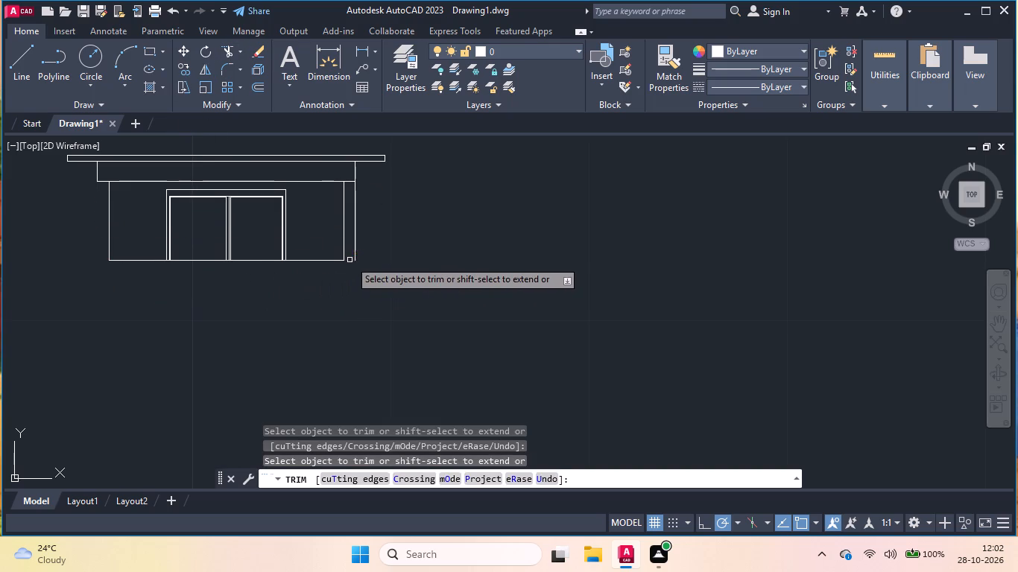
click(354, 245)
scroll(458, 254, down, 1)
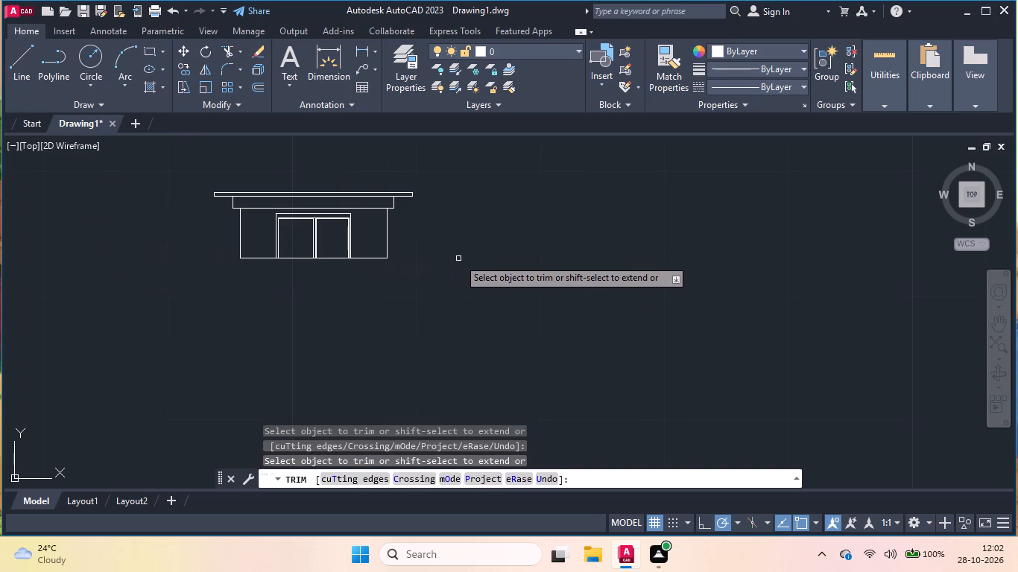
key(Return)
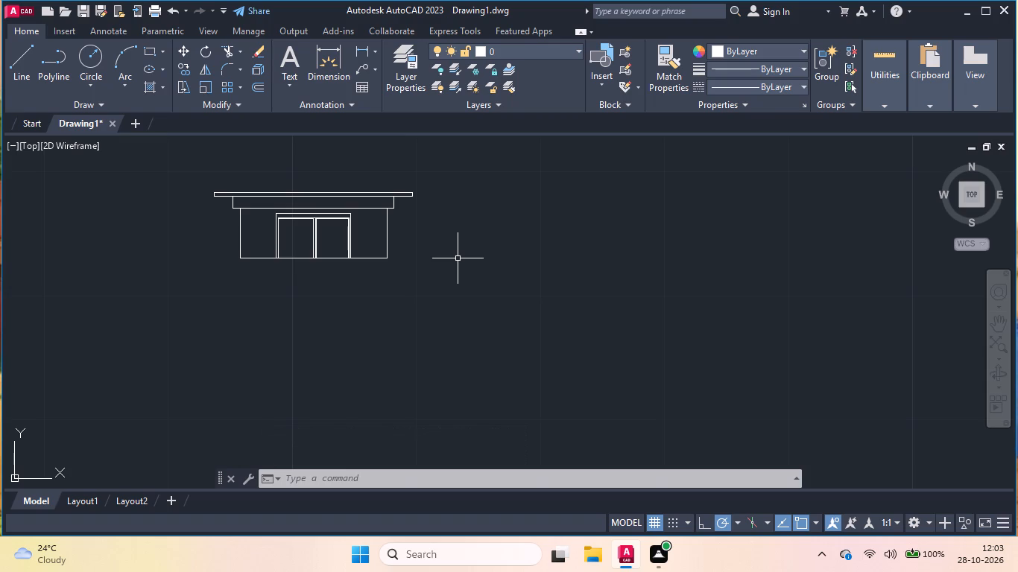
Draw a horizontal line about 1.47 units long heading west, starting 8 units straight below the band's bottom east corner.
key(l)
key(Return)
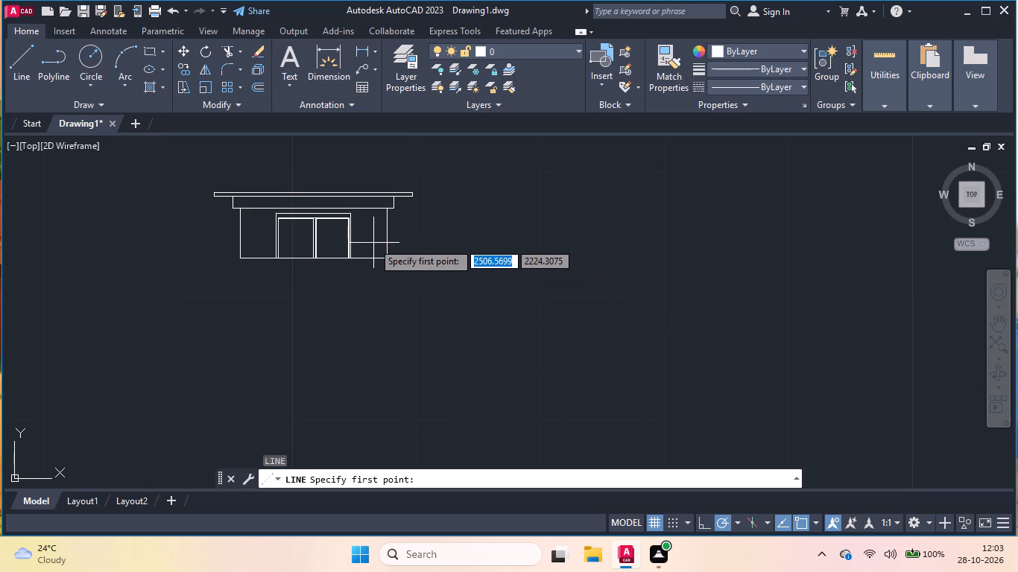
scroll(372, 243, up, 2)
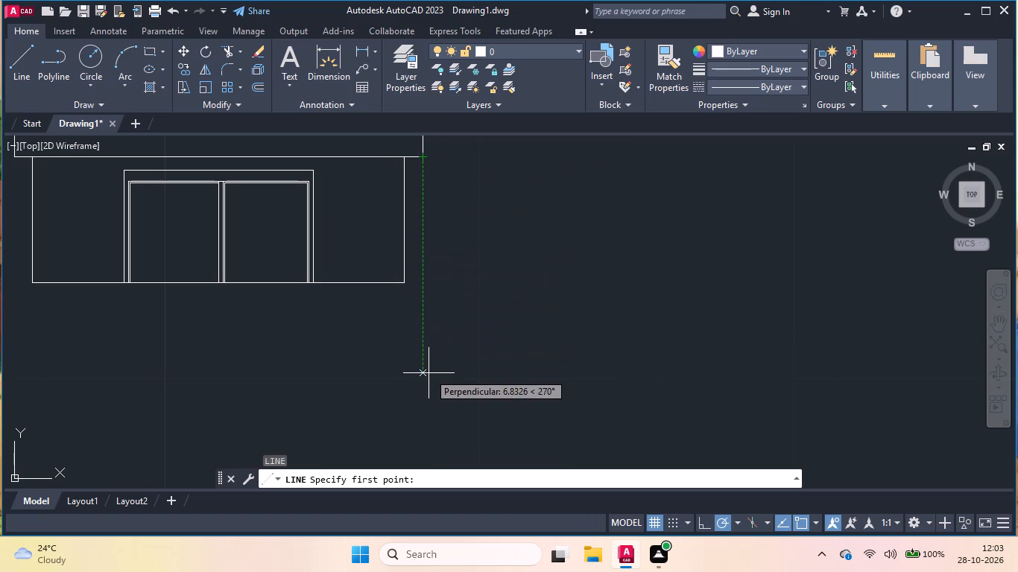
key(8)
key(Return)
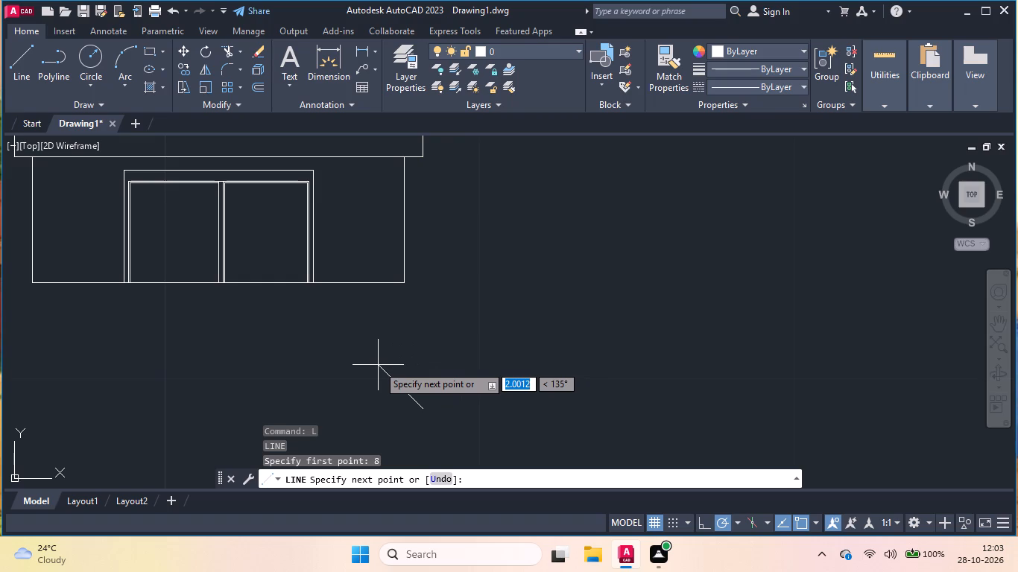
click(377, 412)
key(Return)
Draw a vertical line from the body's bottom east corner straight down to the short horizontal line.
key(Return)
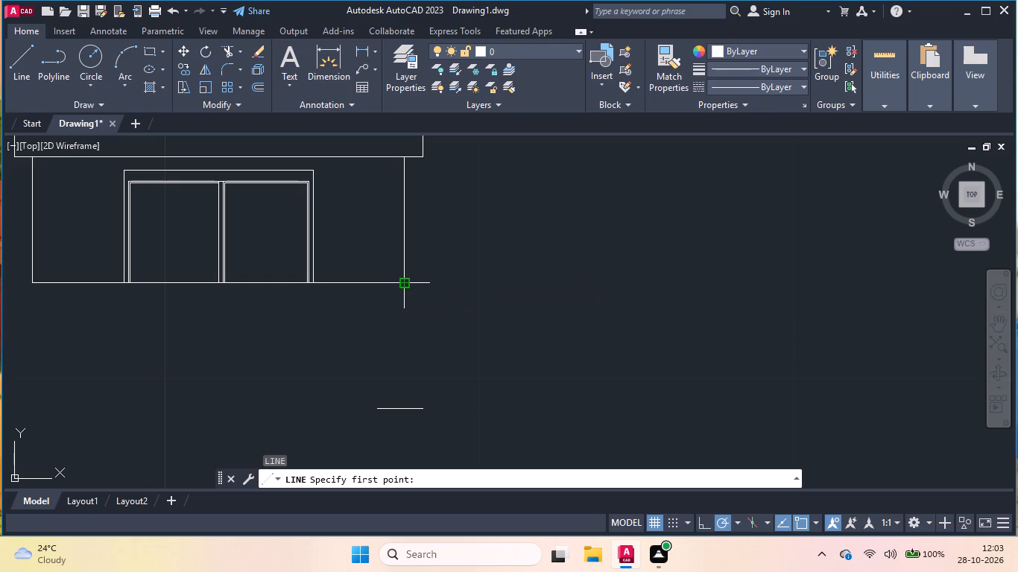
click(402, 279)
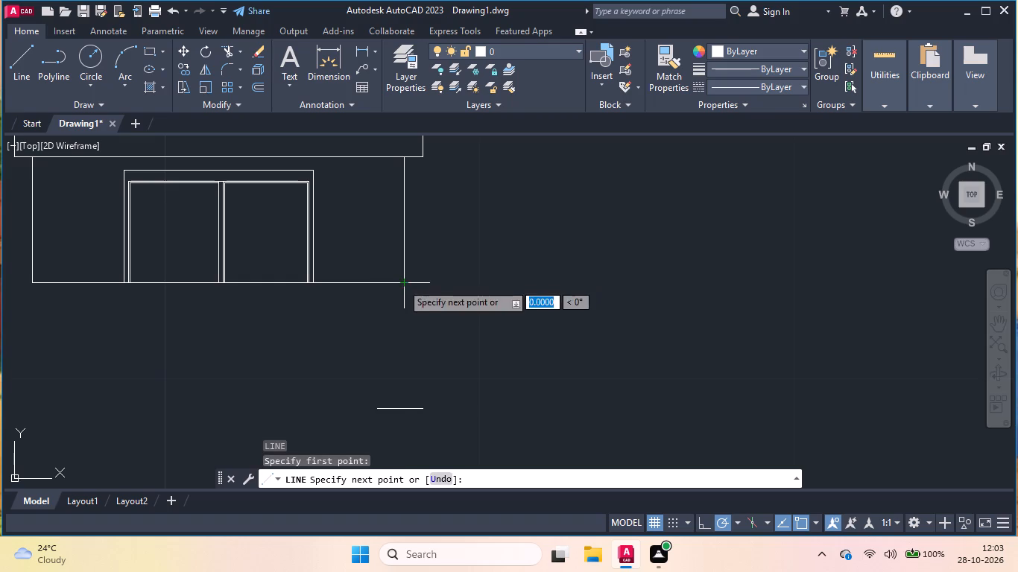
click(404, 410)
key(Return)
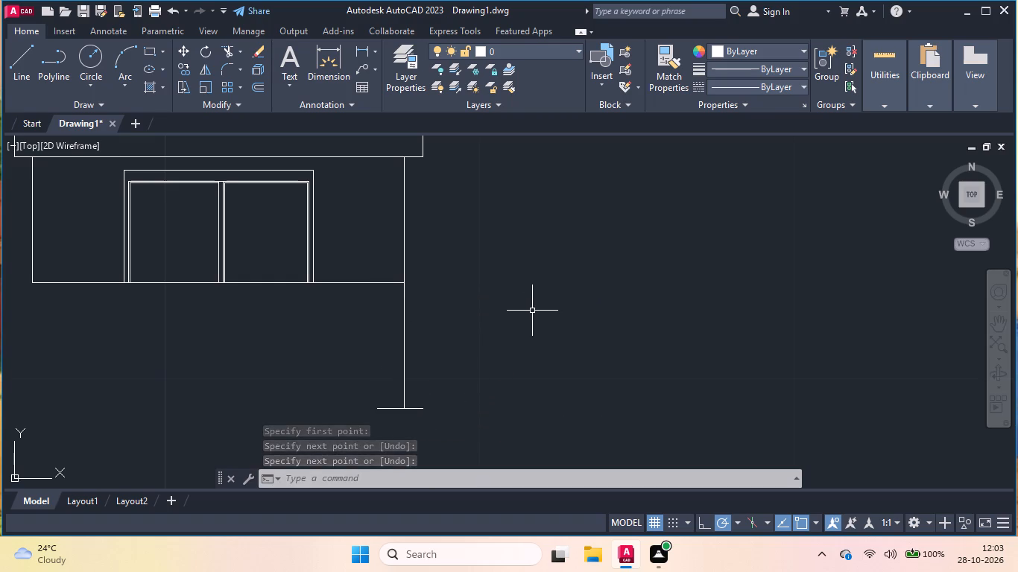
Draw a vertical line about 4.41 units up from the short line's west end, crossing past the body's base line.
key(Return)
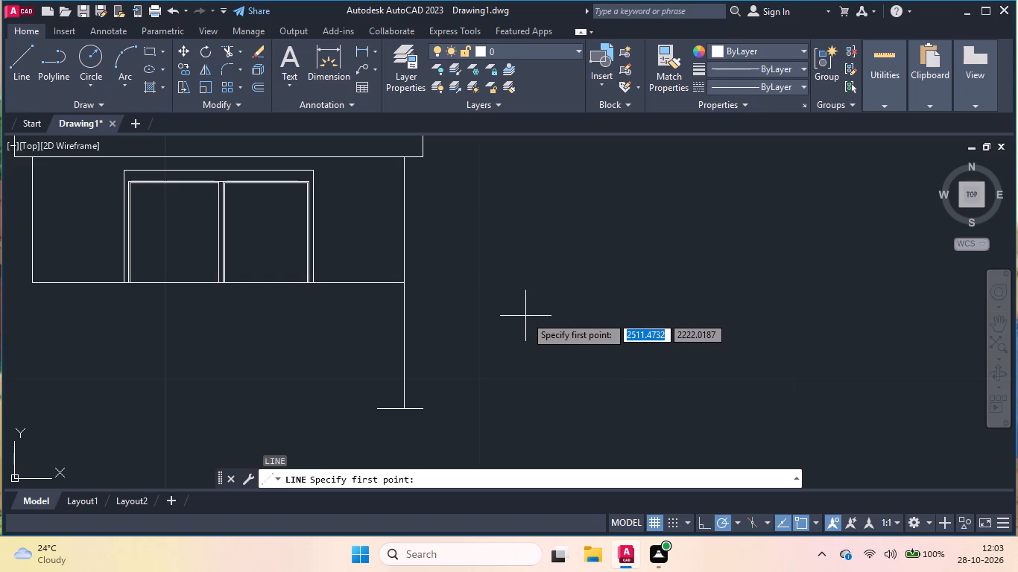
click(377, 408)
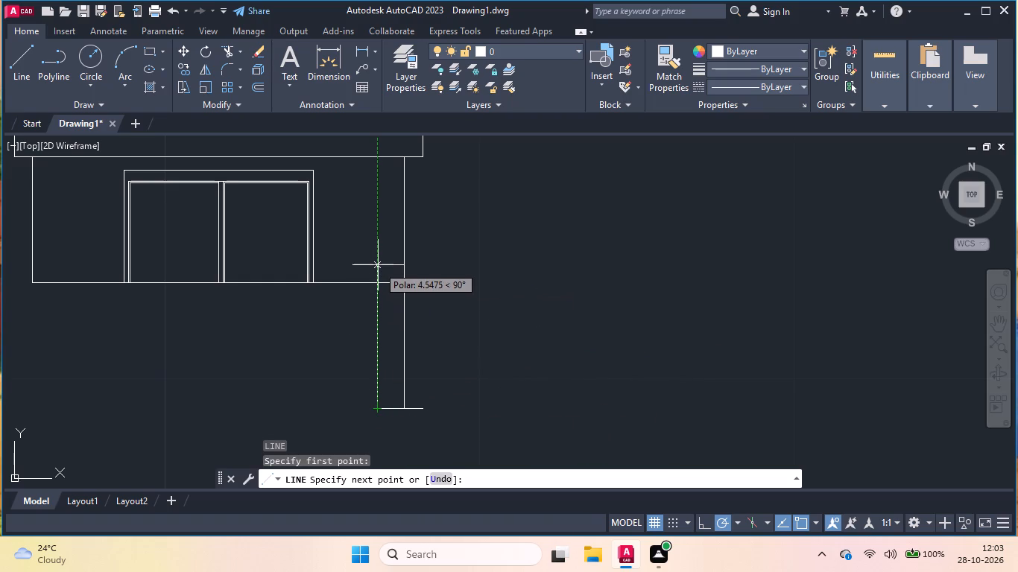
scroll(378, 267, up, 3)
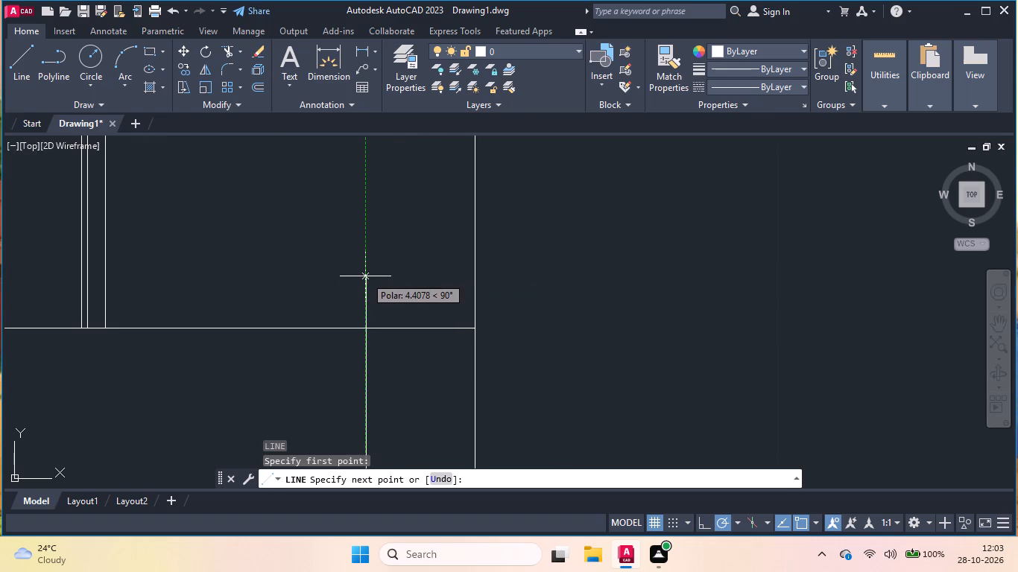
click(365, 276)
key(Return)
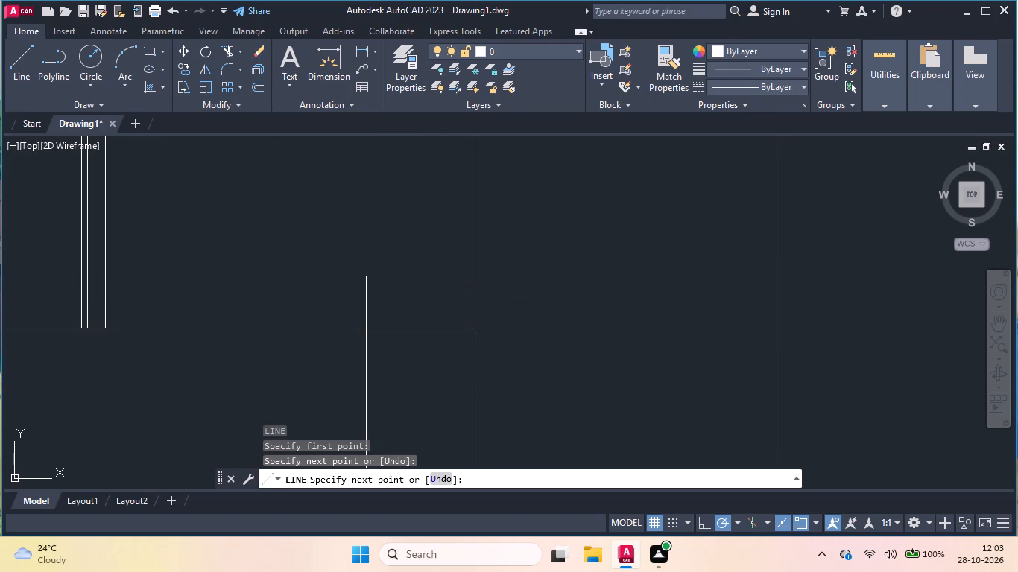
Draw a horizontal cap edge about 1.11 units long across the top of the pillar, overhanging both of its sides.
key(Return)
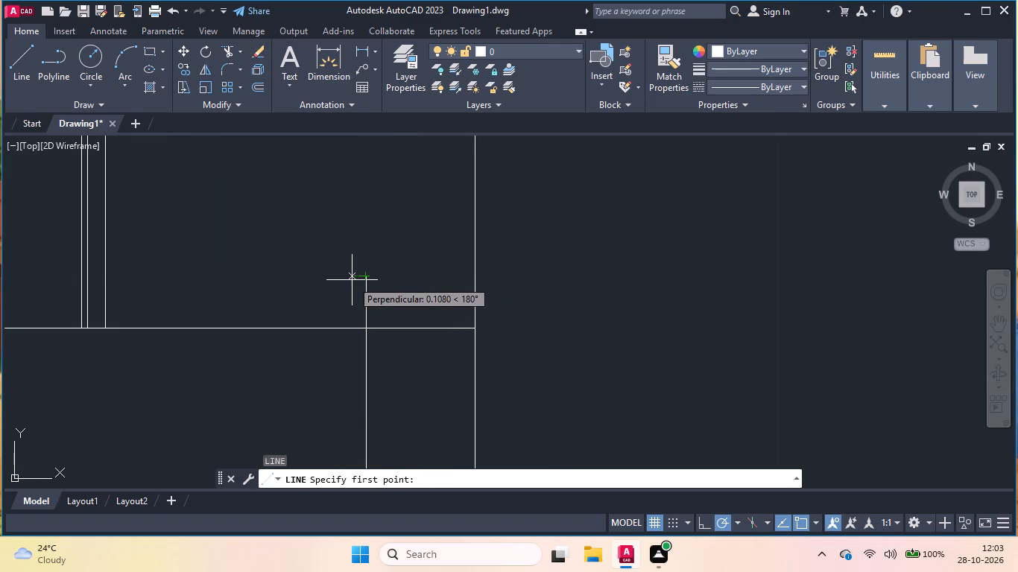
click(347, 277)
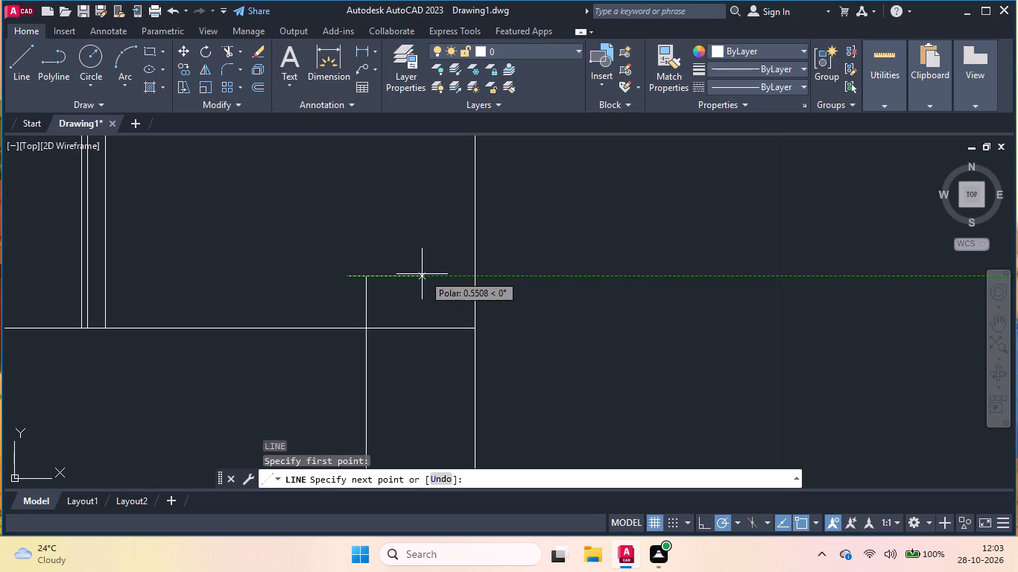
click(488, 278)
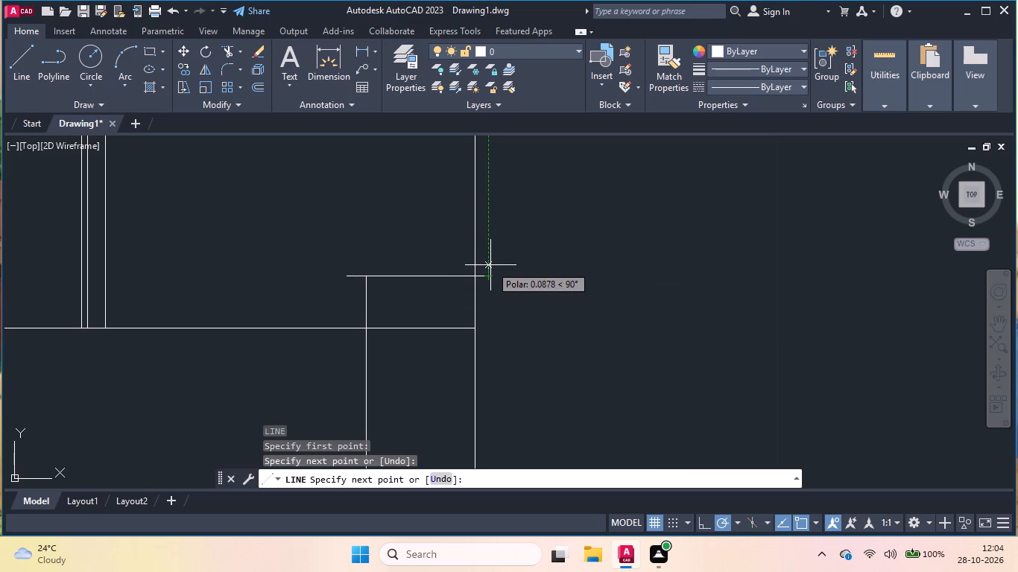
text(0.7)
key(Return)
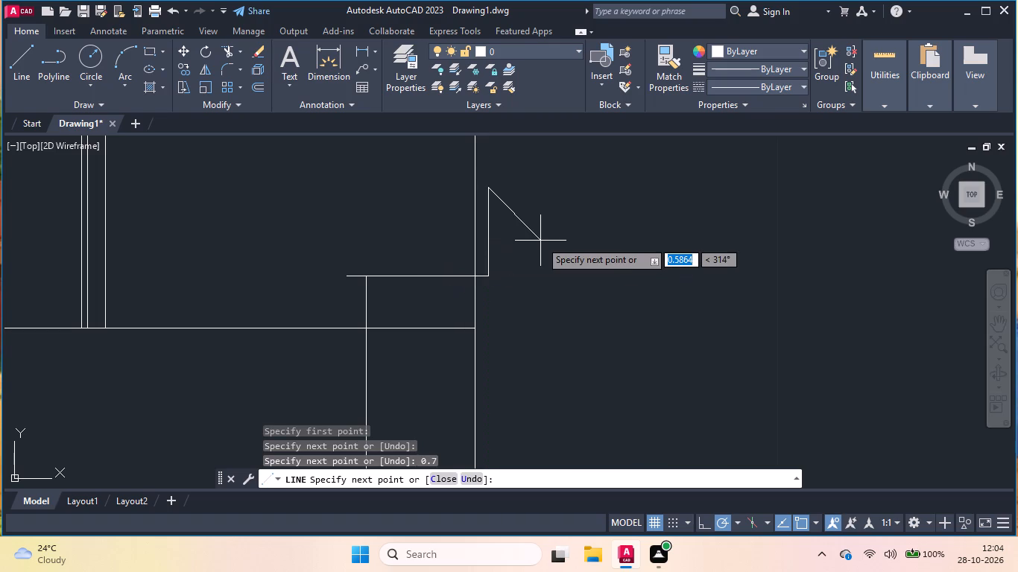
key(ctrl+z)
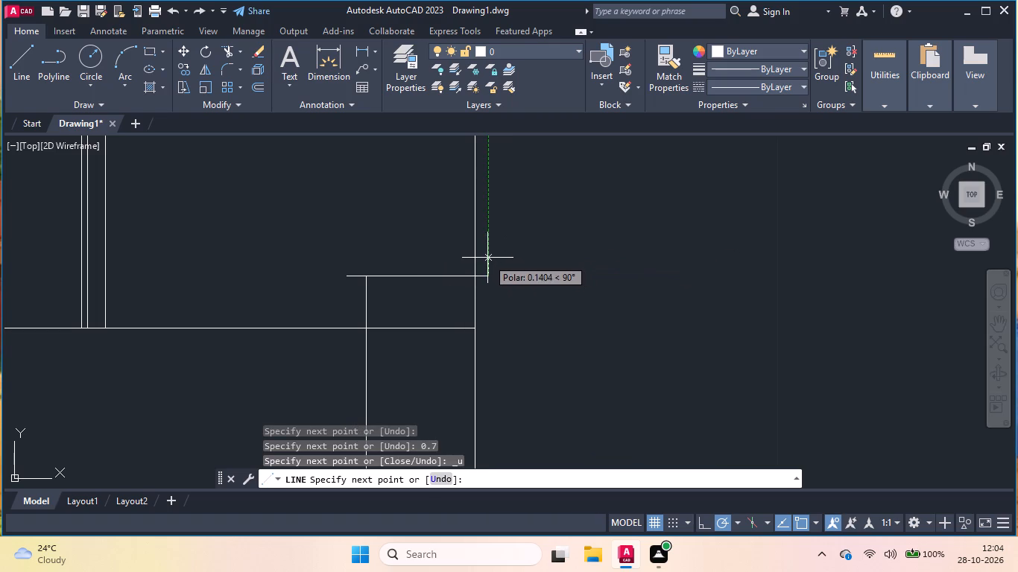
Complete the pillar cap as a closed rectangle about 0.16 units high above its bottom edge.
click(487, 255)
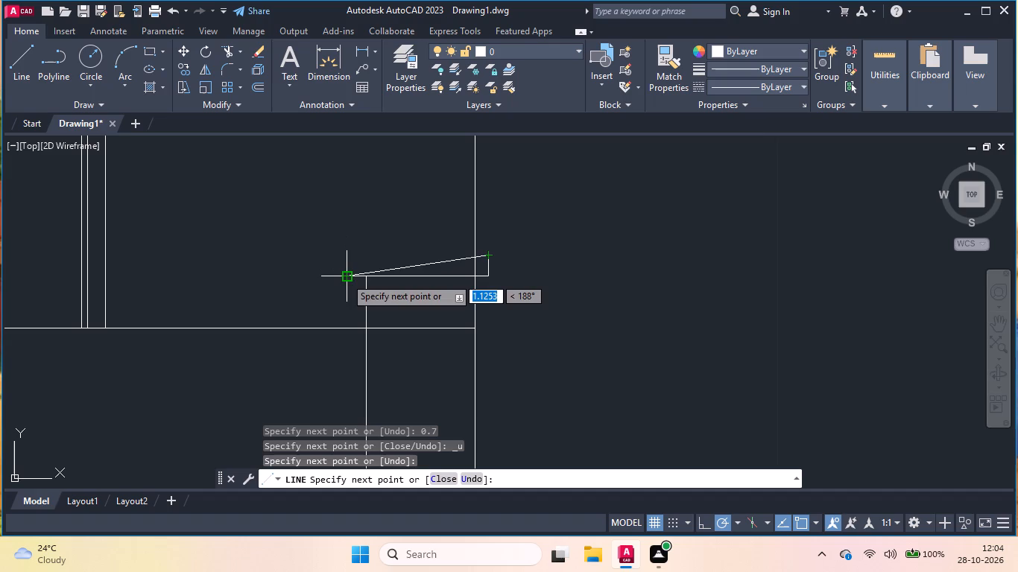
click(347, 255)
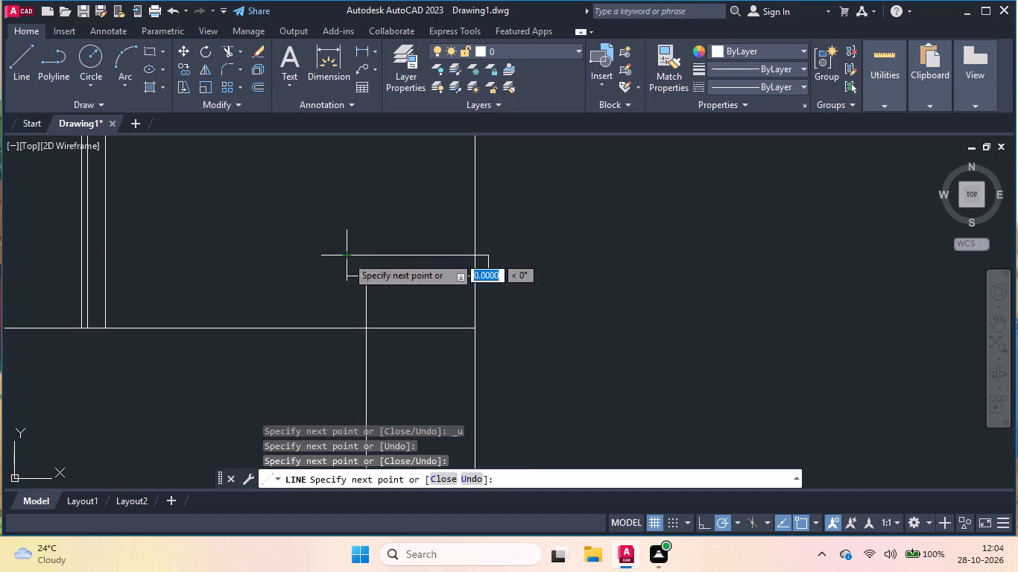
click(347, 275)
key(Return)
click(347, 275)
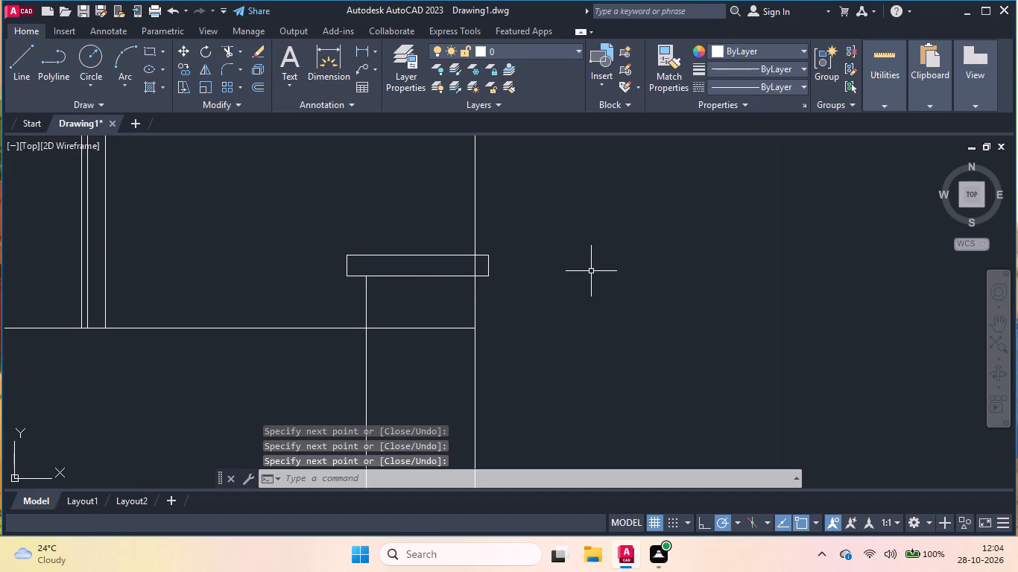
Trim the body's east edge inside the pillar cap and the base line stub extending east of the pillar.
text(tr)
key(Return)
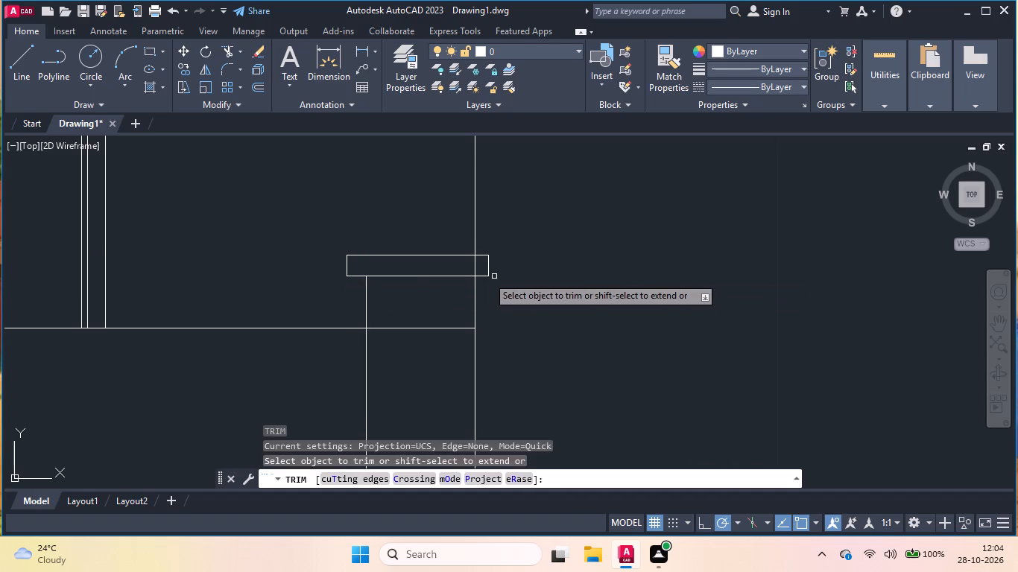
click(476, 266)
scroll(587, 267, down, 3)
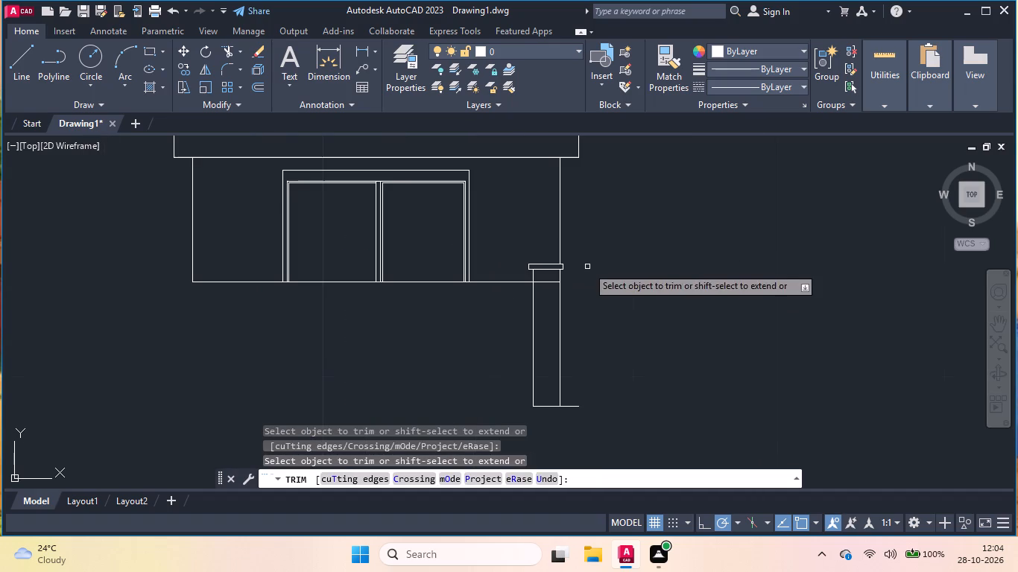
click(570, 407)
scroll(621, 344, down, 1)
key(Return)
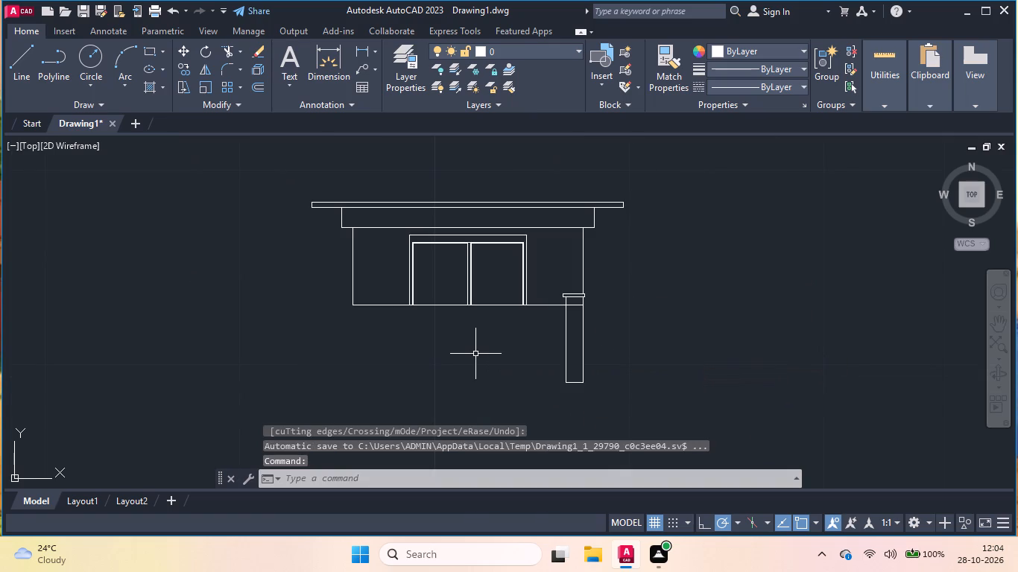
Draw a horizontal line about 13.18 units west from the pillar's west side, just below the body's base line.
key(l)
key(Return)
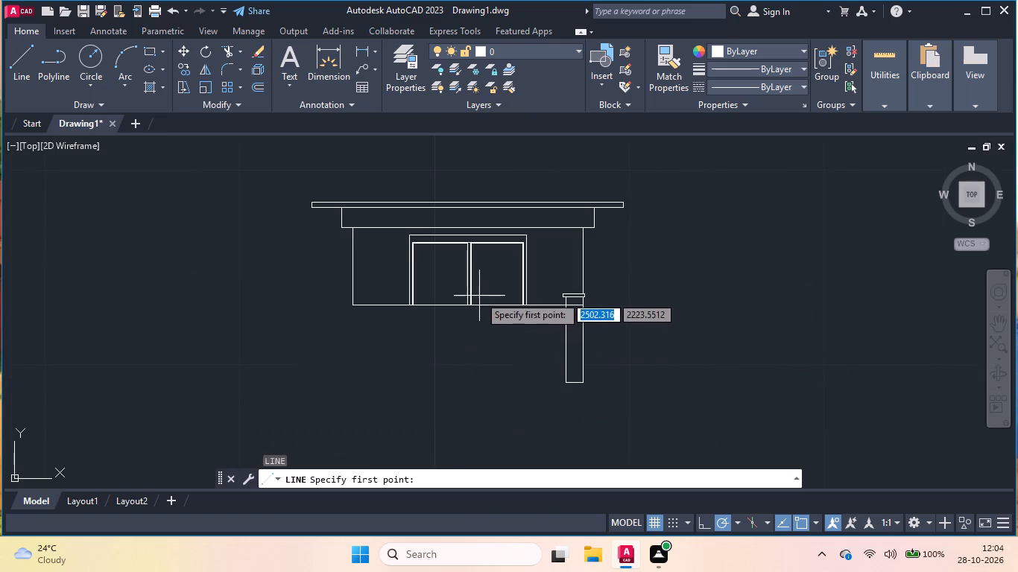
scroll(479, 296, down, 1)
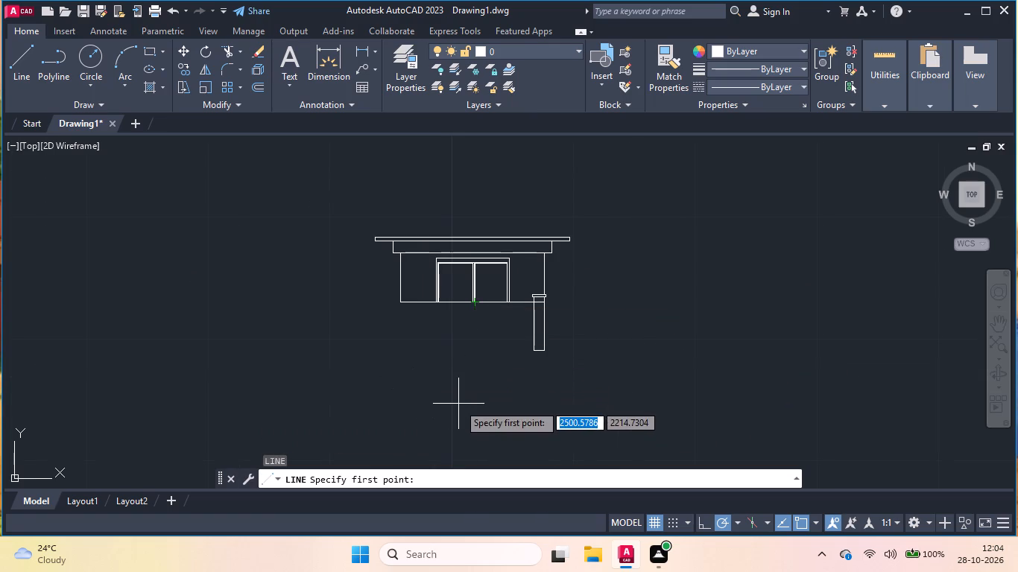
scroll(458, 404, up, 1)
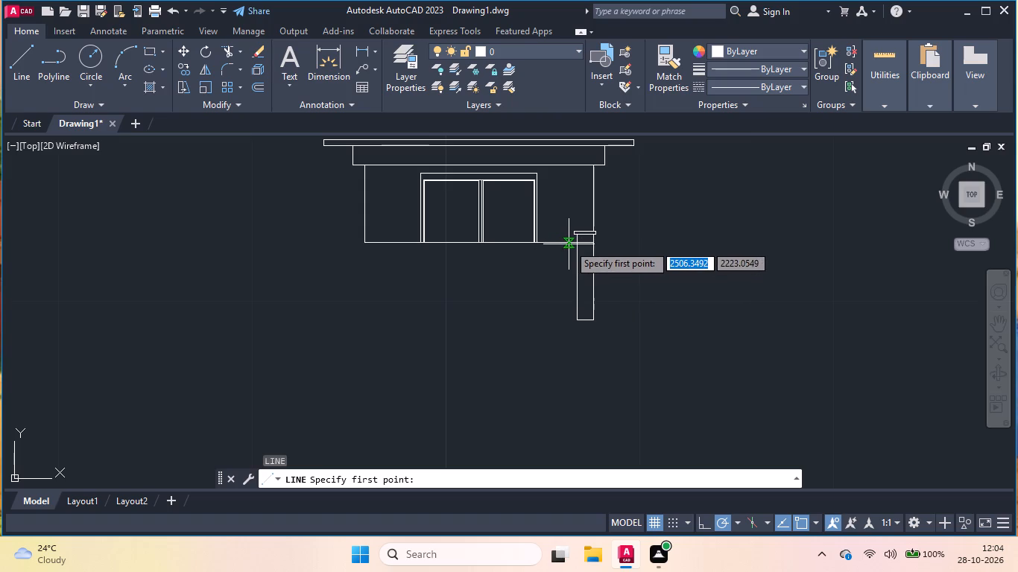
scroll(573, 252, up, 1)
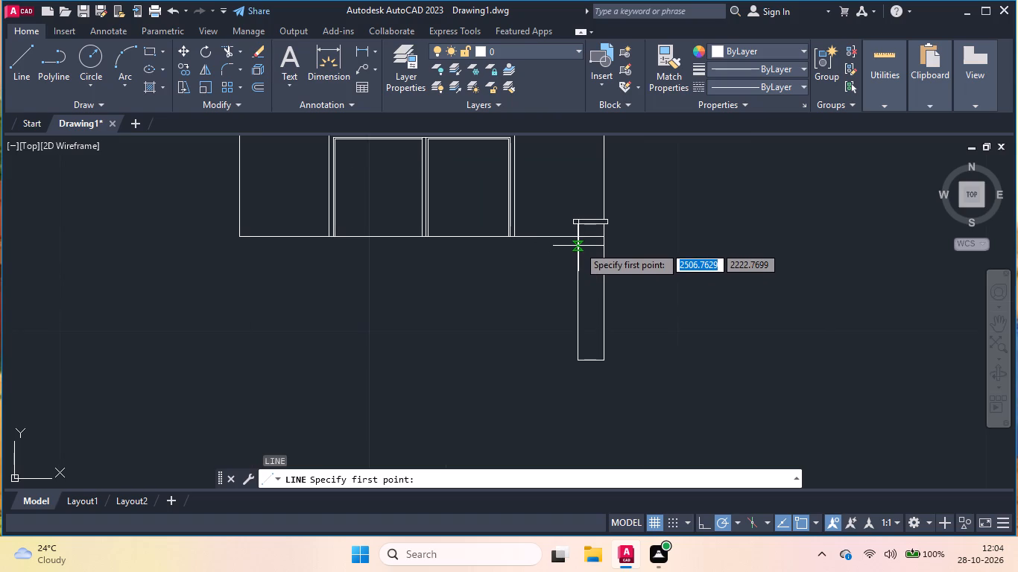
click(578, 246)
scroll(429, 261, down, 1)
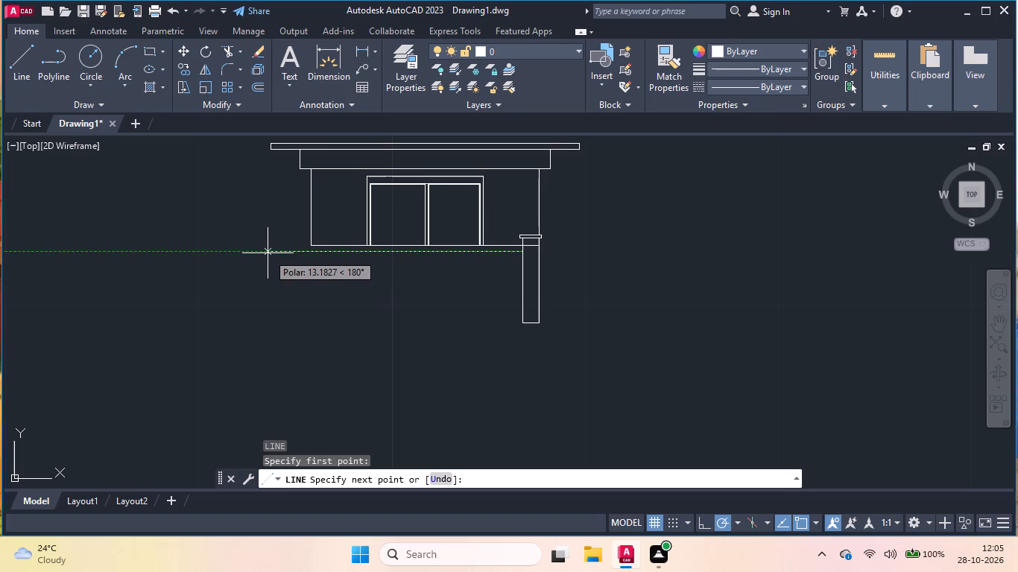
double_click(268, 253)
key(Return)
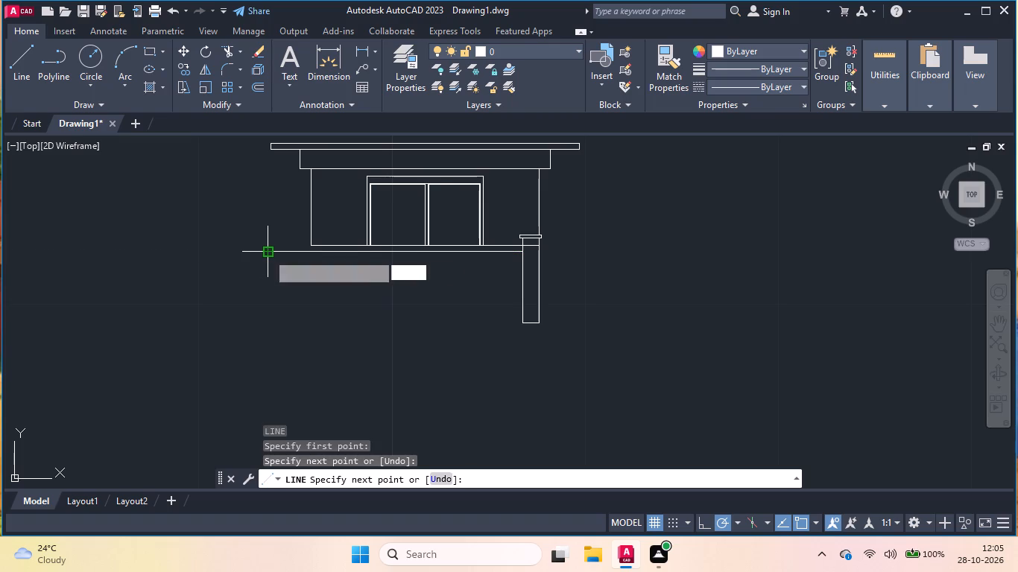
Extend the base westward with a line from the body's southwest corner, ending directly above the lower line's west end.
key(Return)
click(309, 247)
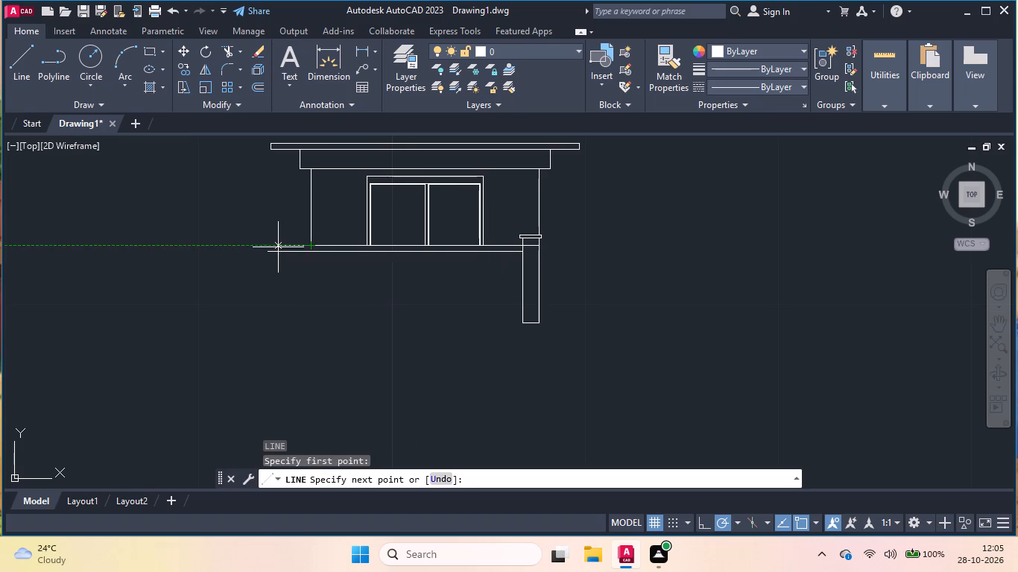
scroll(268, 250, up, 2)
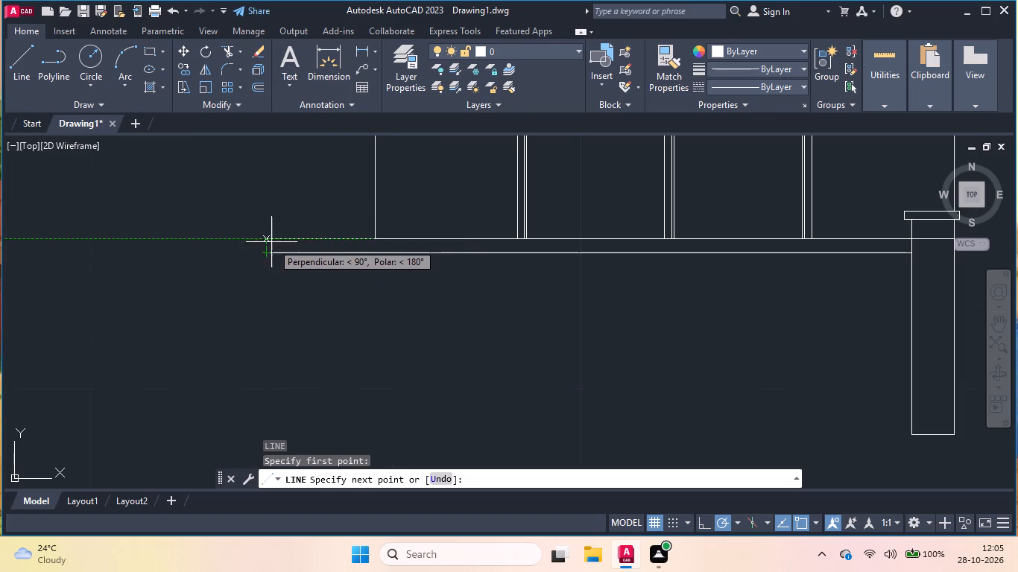
click(271, 238)
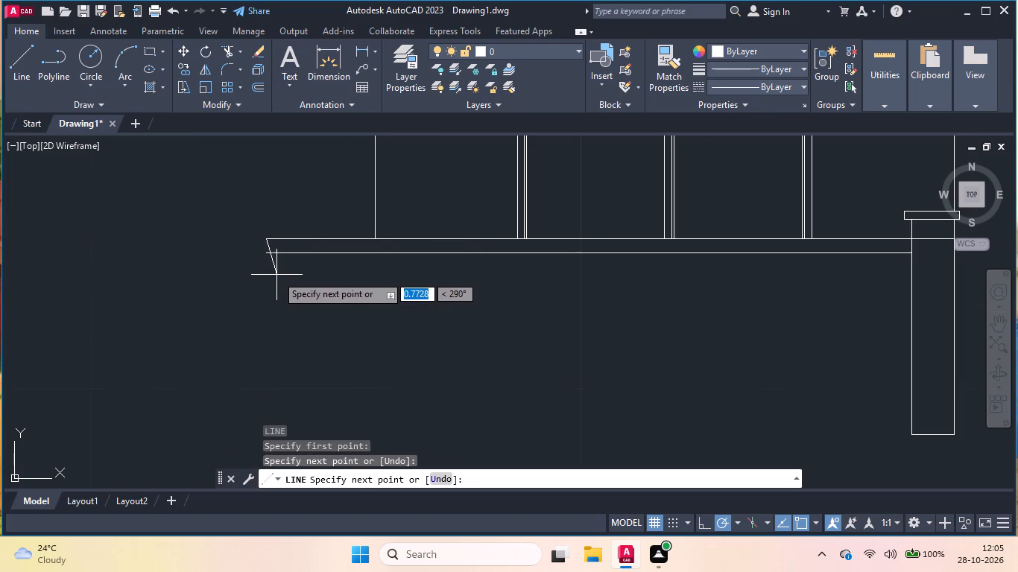
key(Return)
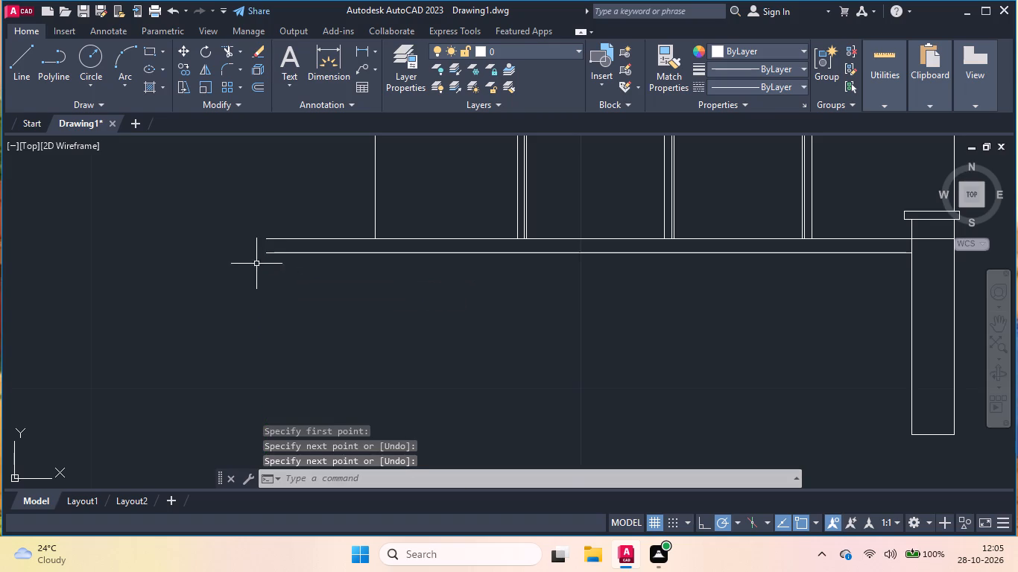
Draw a 3-unit vertical line downward from slightly above the base extension's west end, passing the ends of both horizontal lines.
key(Return)
scroll(241, 235, up, 1)
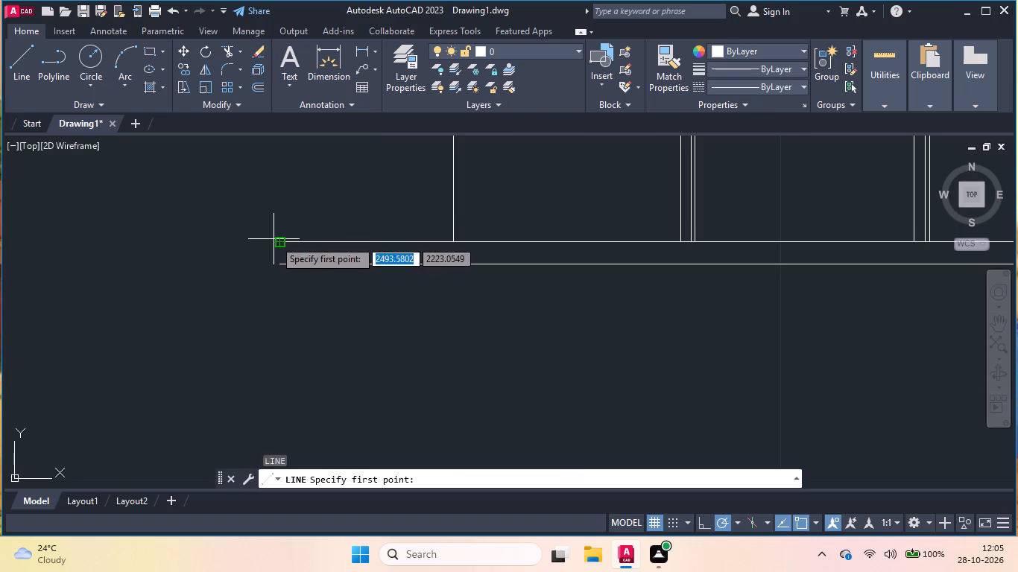
scroll(276, 234, up, 2)
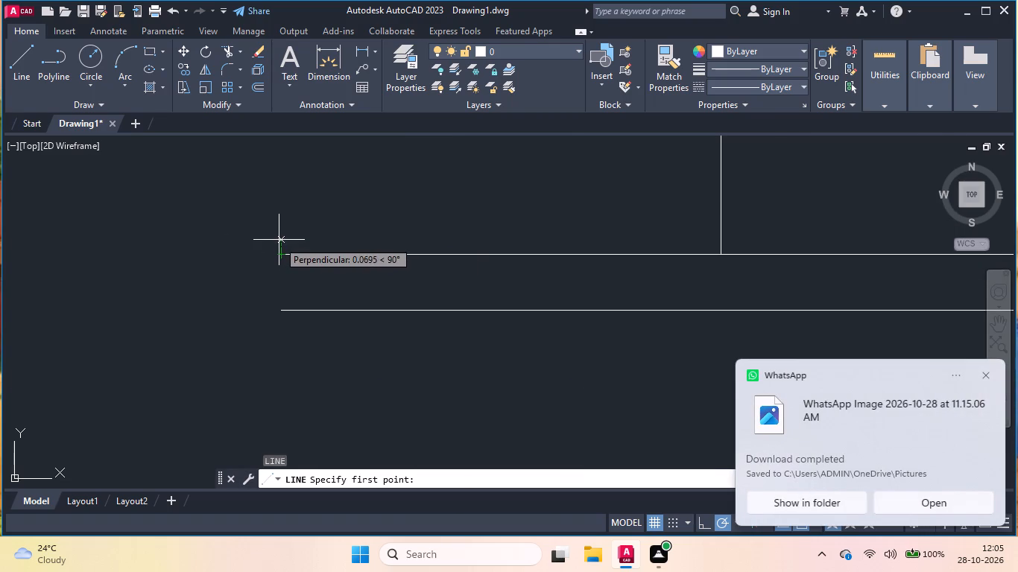
click(281, 236)
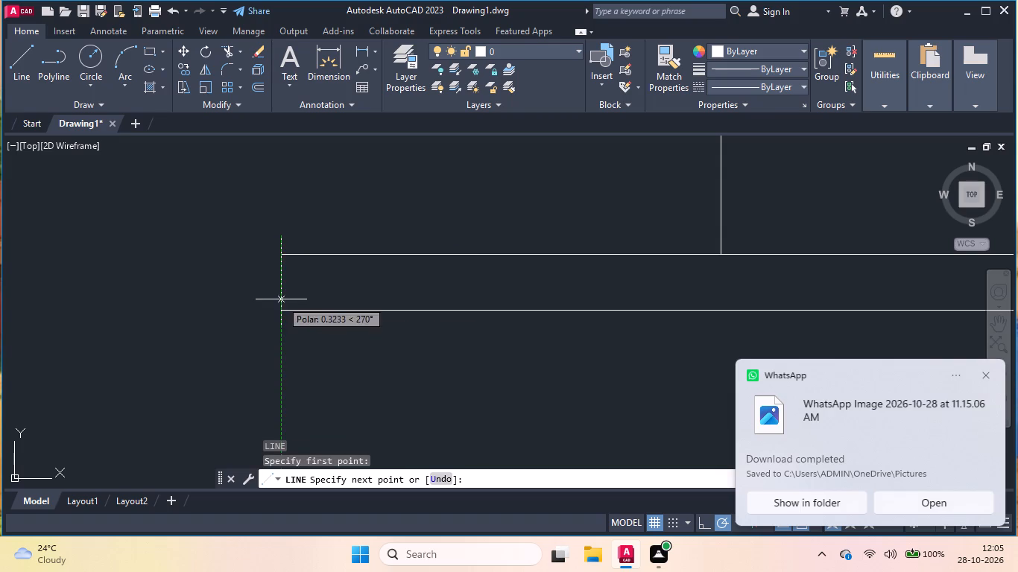
key(3)
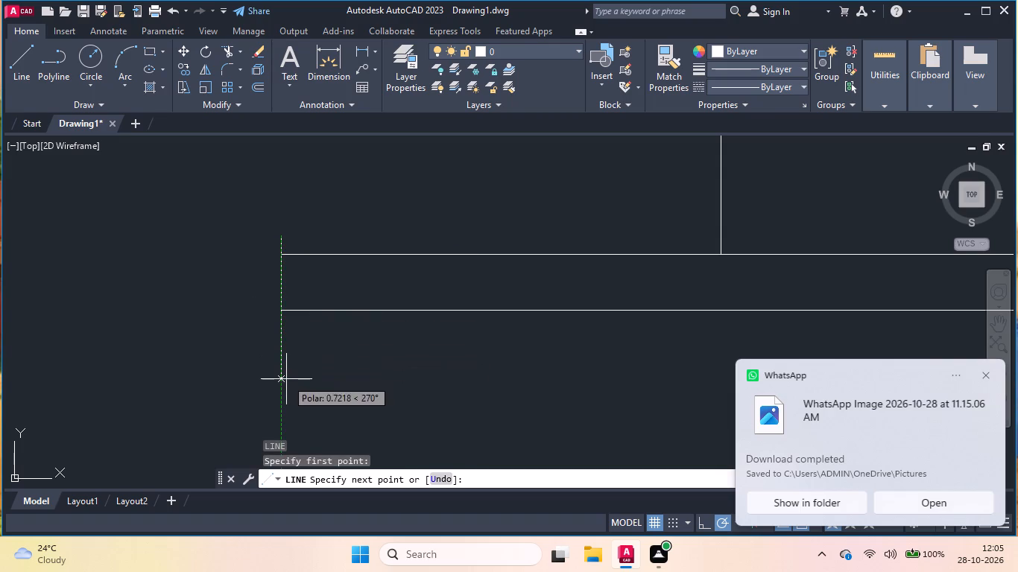
key(Return)
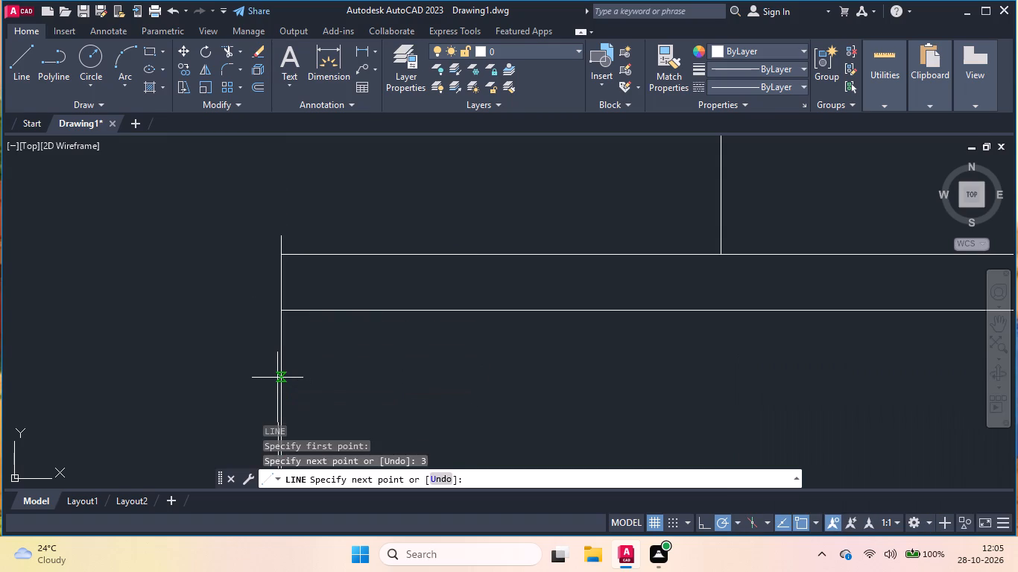
scroll(435, 324, down, 1)
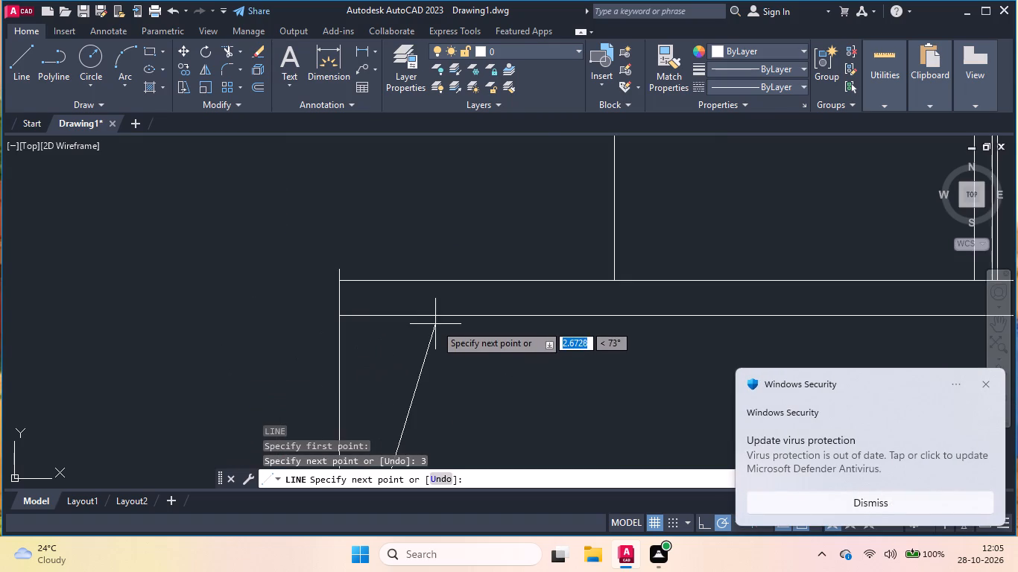
scroll(435, 318, down, 1)
scroll(430, 223, down, 4)
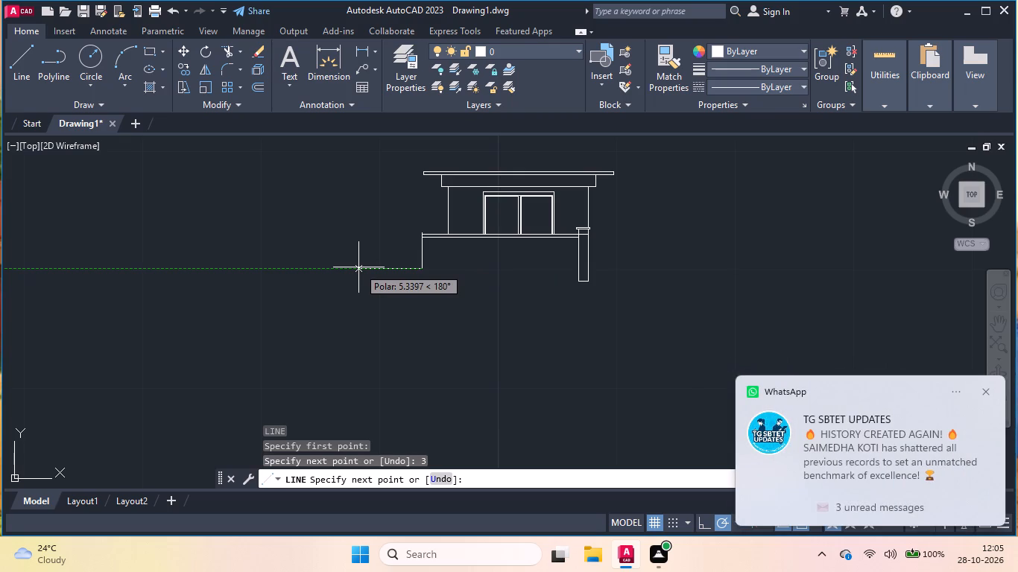
key(Return)
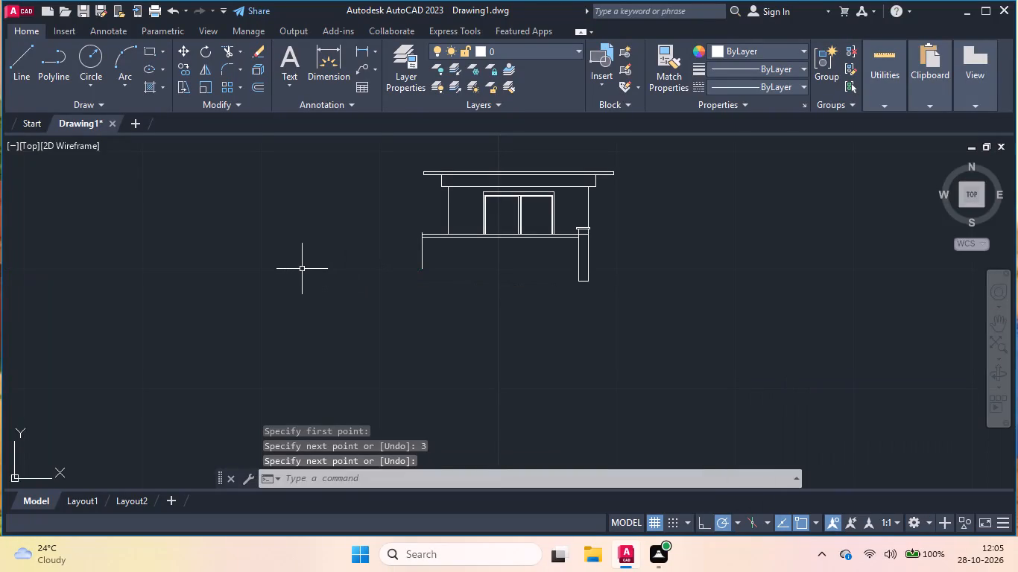
Draw a 1-unit vertical line downward from the pillar's southeast bottom corner.
key(Return)
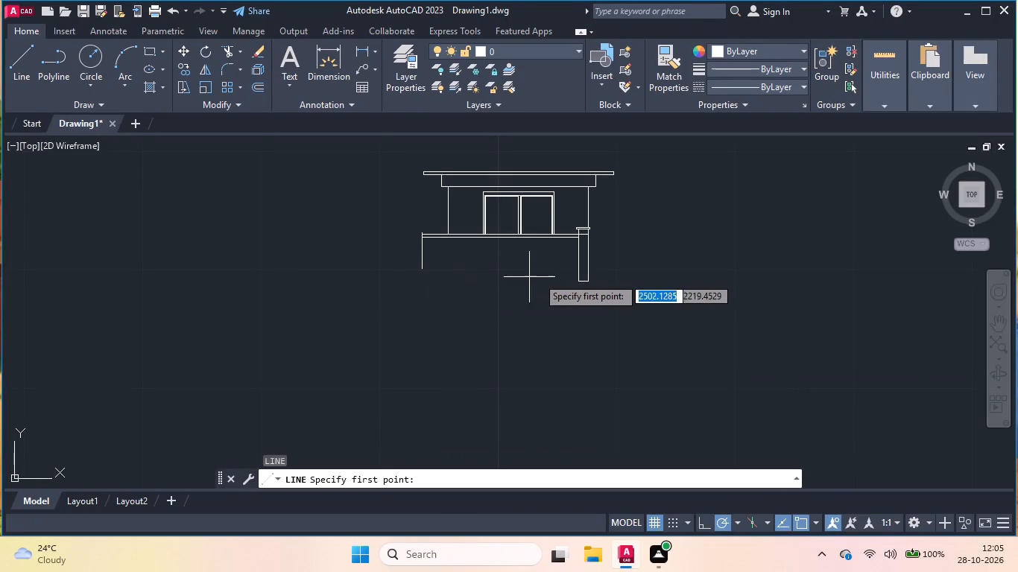
click(592, 281)
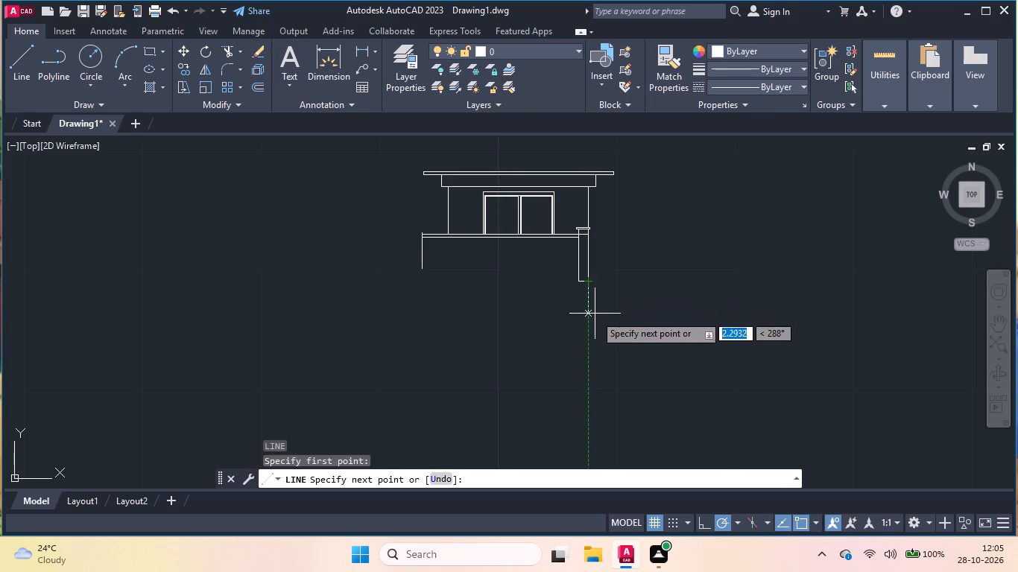
key(1)
key(Return)
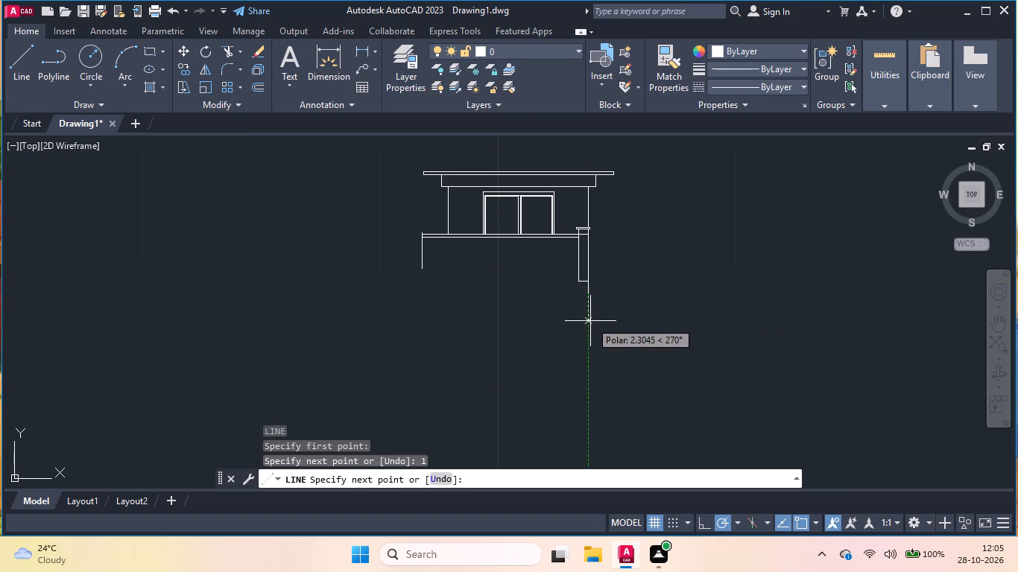
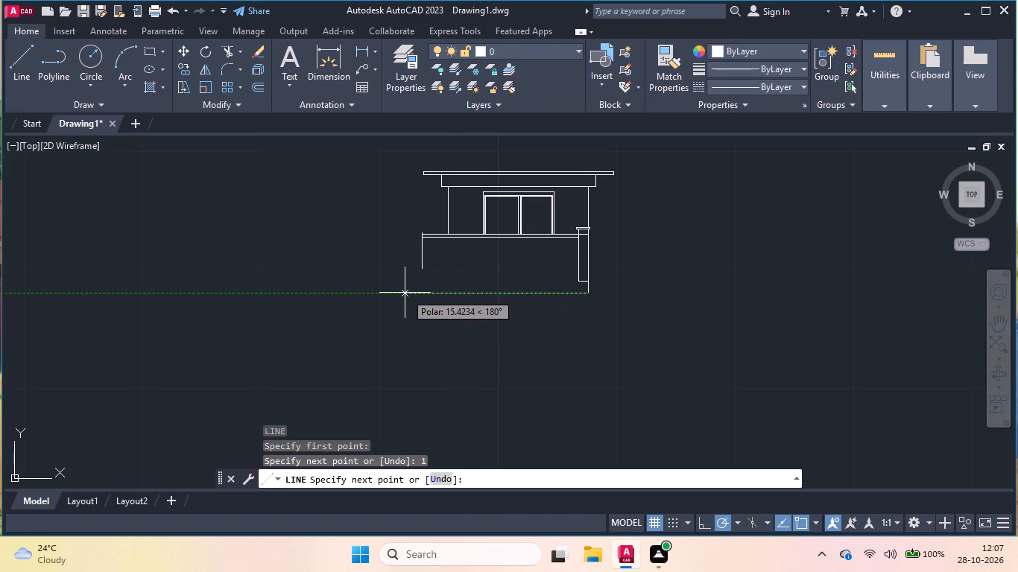
Continue the line horizontally 32 units west from the lower end of the short vertical below the pillar.
text(32)
key(Return)
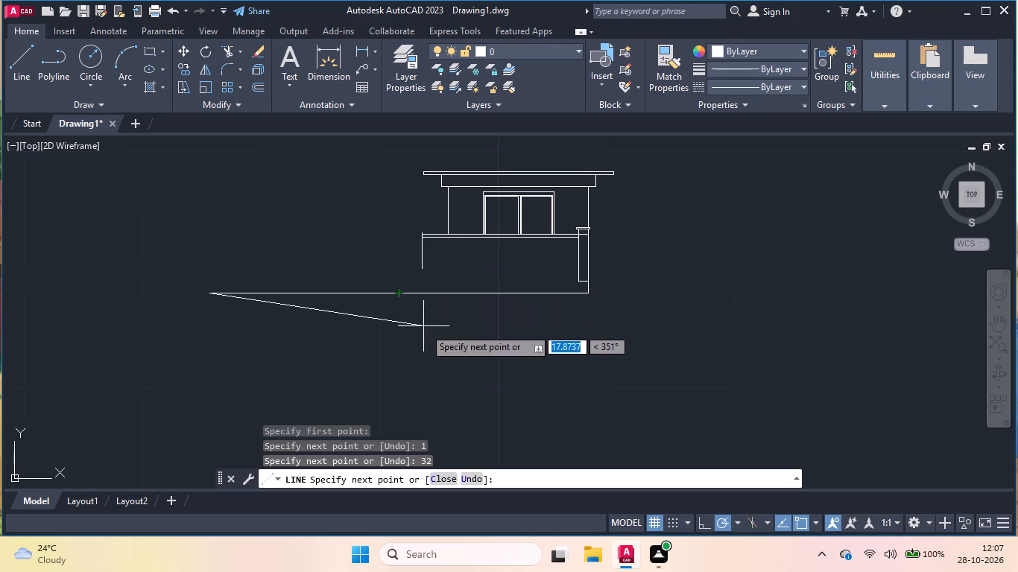
key(Return)
scroll(520, 211, up, 1)
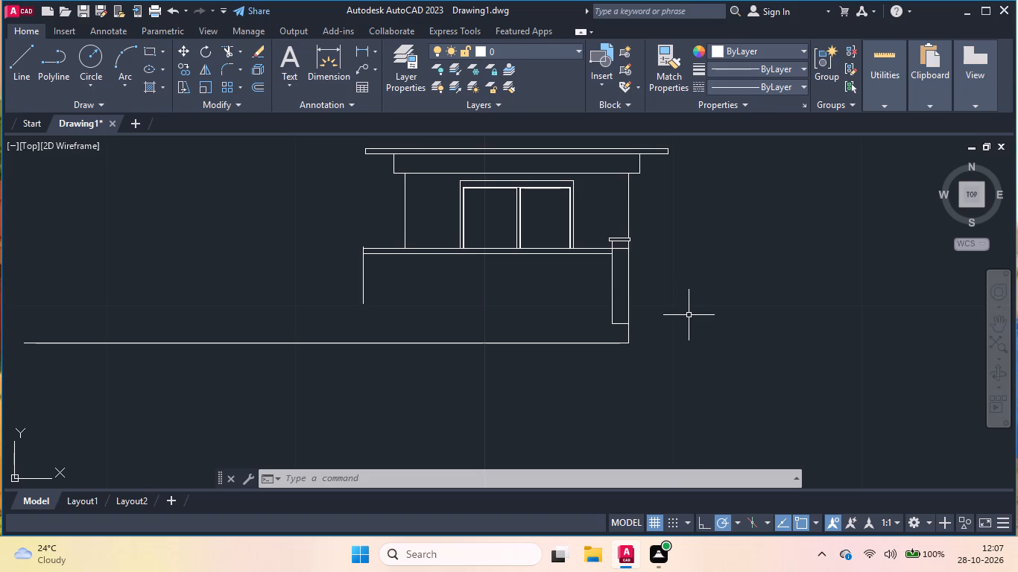
scroll(683, 314, down, 1)
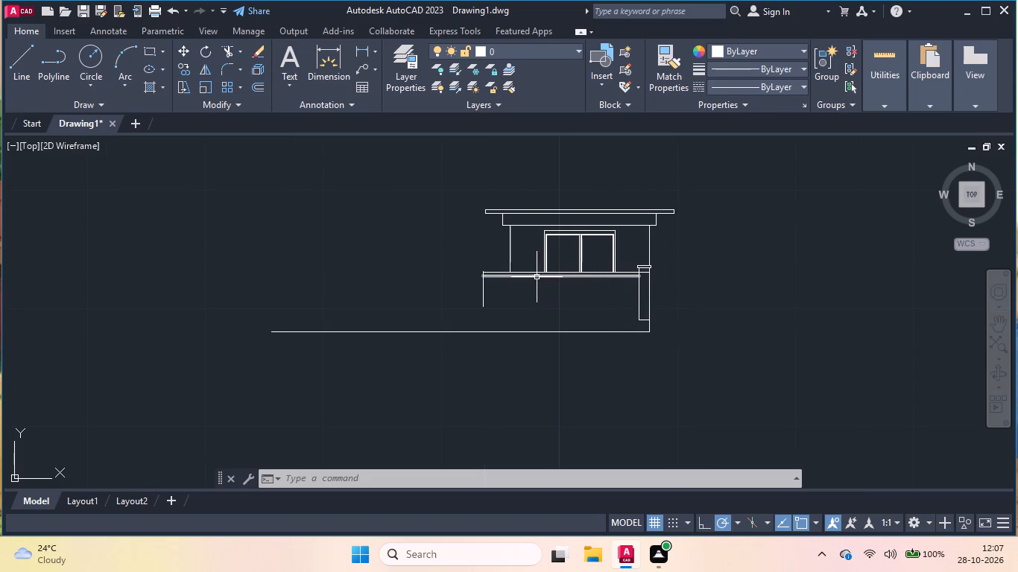
Draw a 4-unit vertical line up from the bottom line's west end, continuing with a horizontal line about 9 units east.
key(Return)
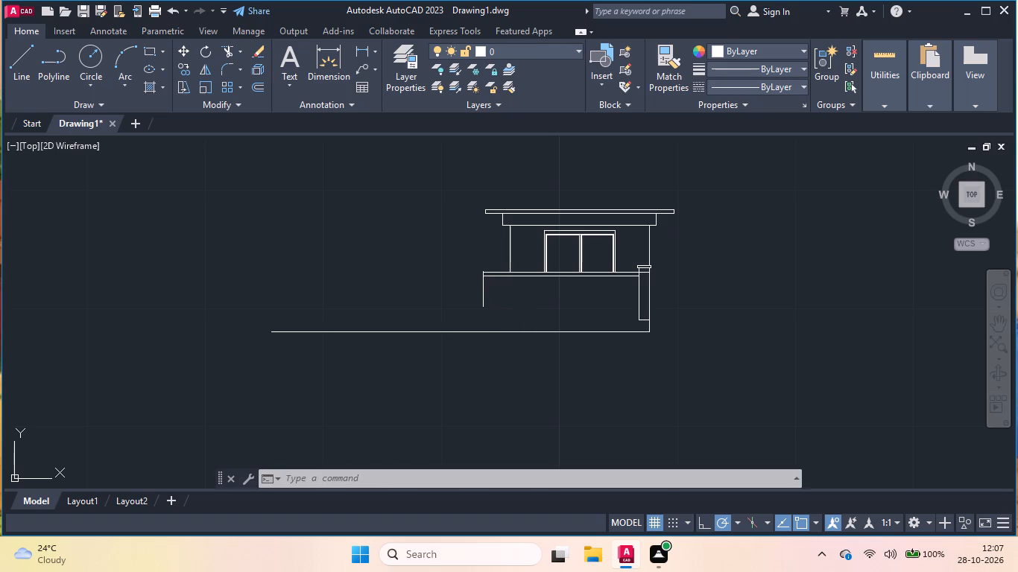
click(269, 329)
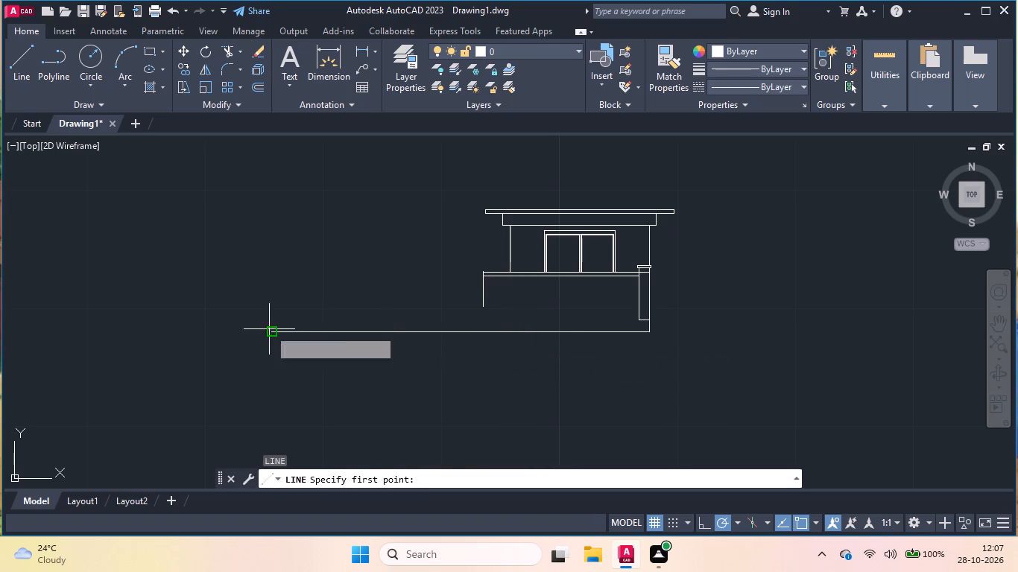
key(4)
key(Return)
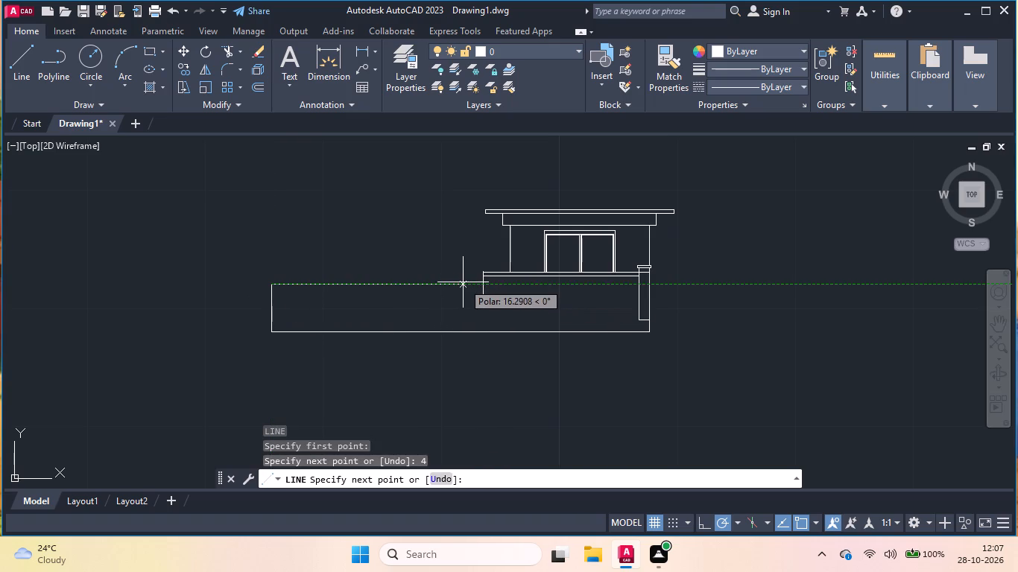
click(377, 283)
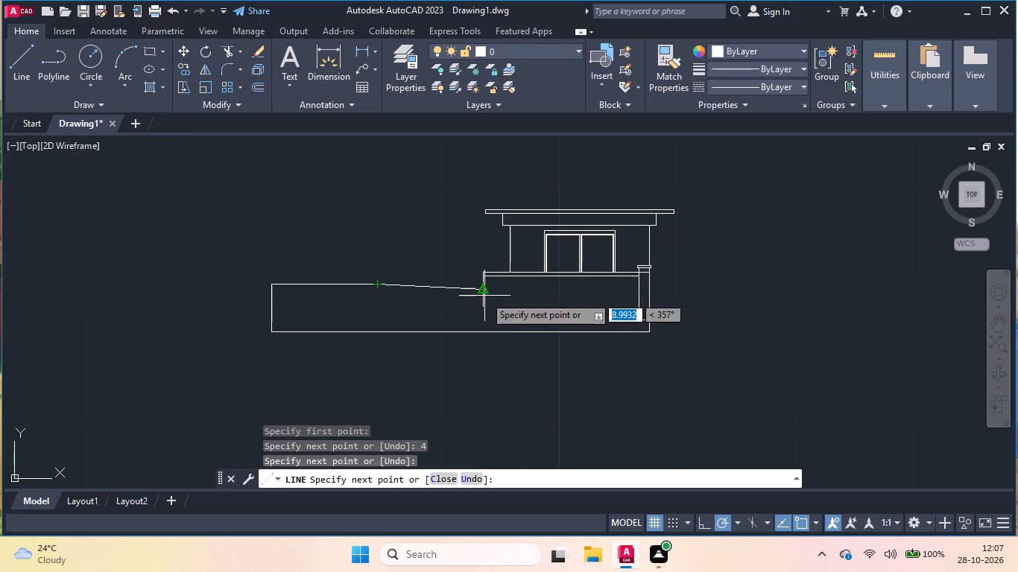
key(Return)
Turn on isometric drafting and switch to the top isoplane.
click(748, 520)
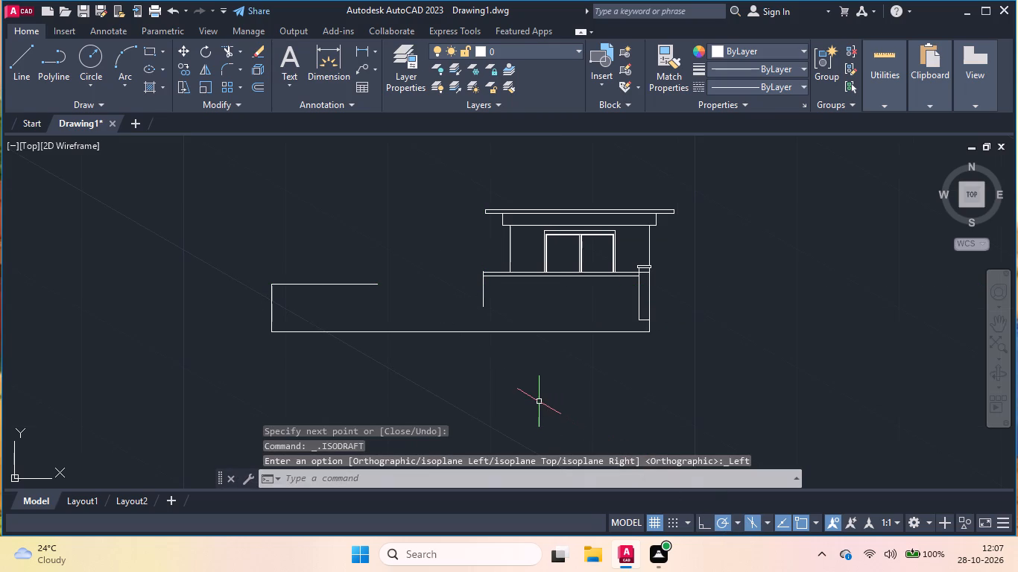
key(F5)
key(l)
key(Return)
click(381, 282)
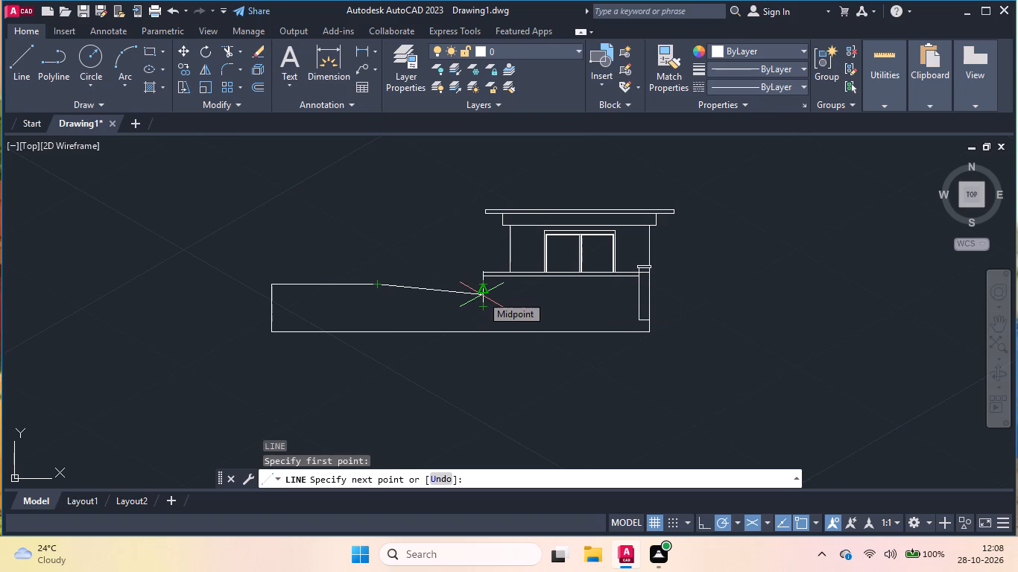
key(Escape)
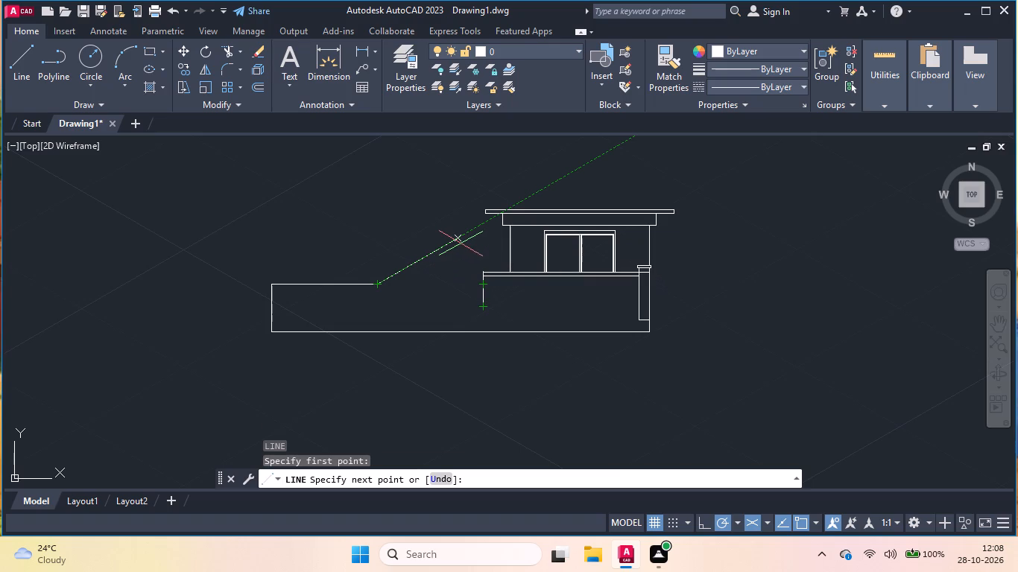
Erase the horizontal line running east from the top of the 4-unit west vertical.
click(361, 283)
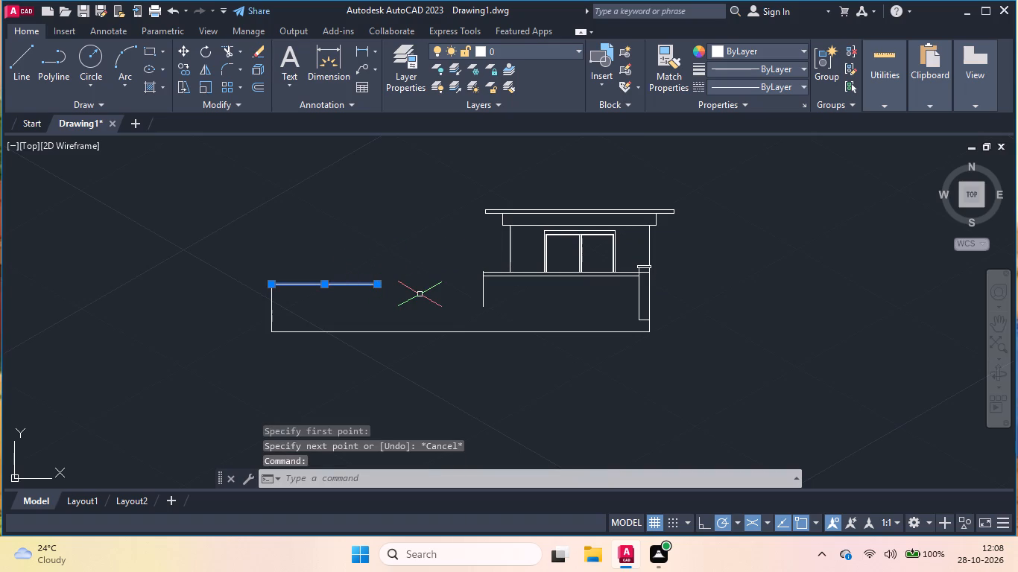
key(Delete)
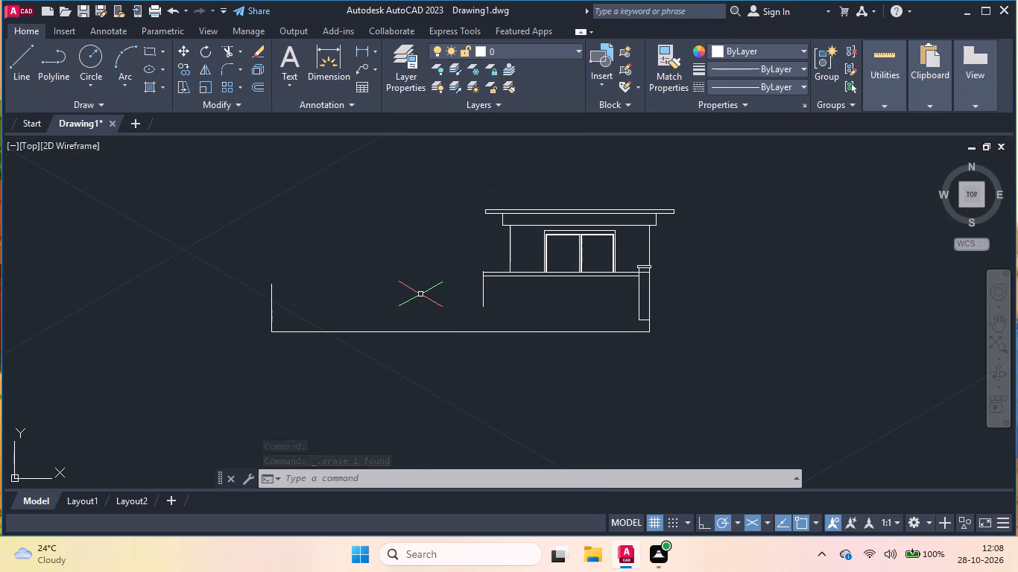
key(Return)
key(Return)
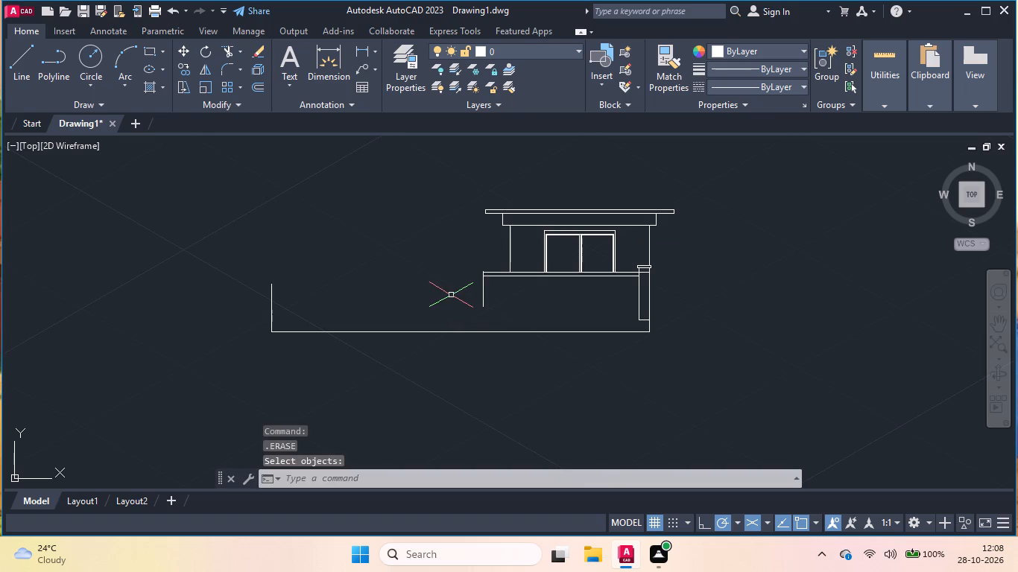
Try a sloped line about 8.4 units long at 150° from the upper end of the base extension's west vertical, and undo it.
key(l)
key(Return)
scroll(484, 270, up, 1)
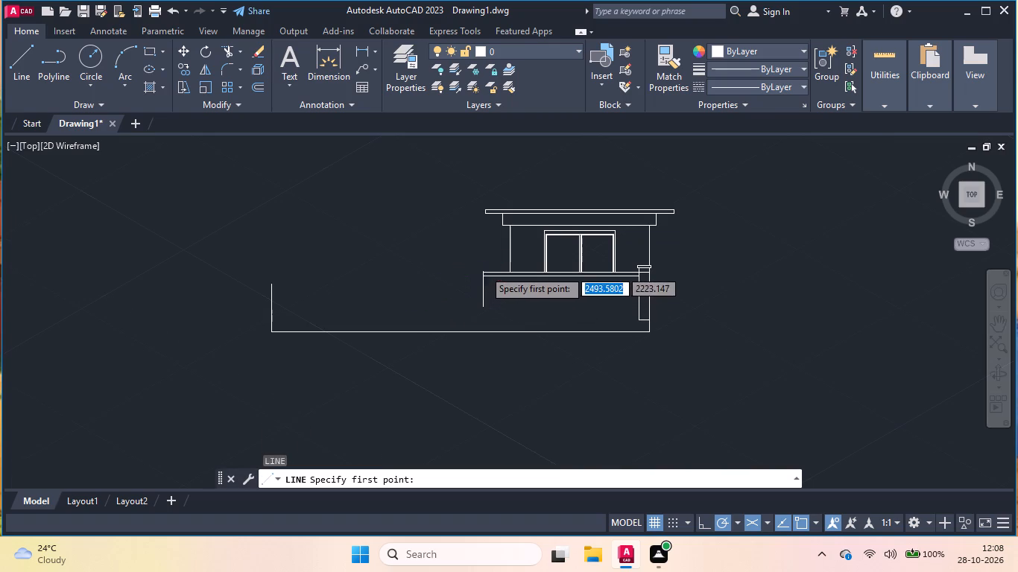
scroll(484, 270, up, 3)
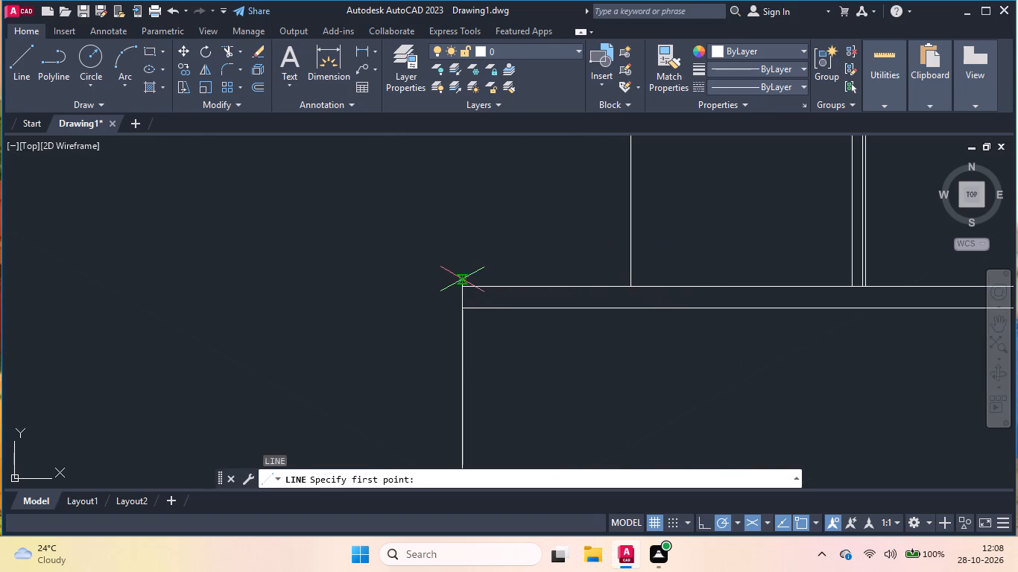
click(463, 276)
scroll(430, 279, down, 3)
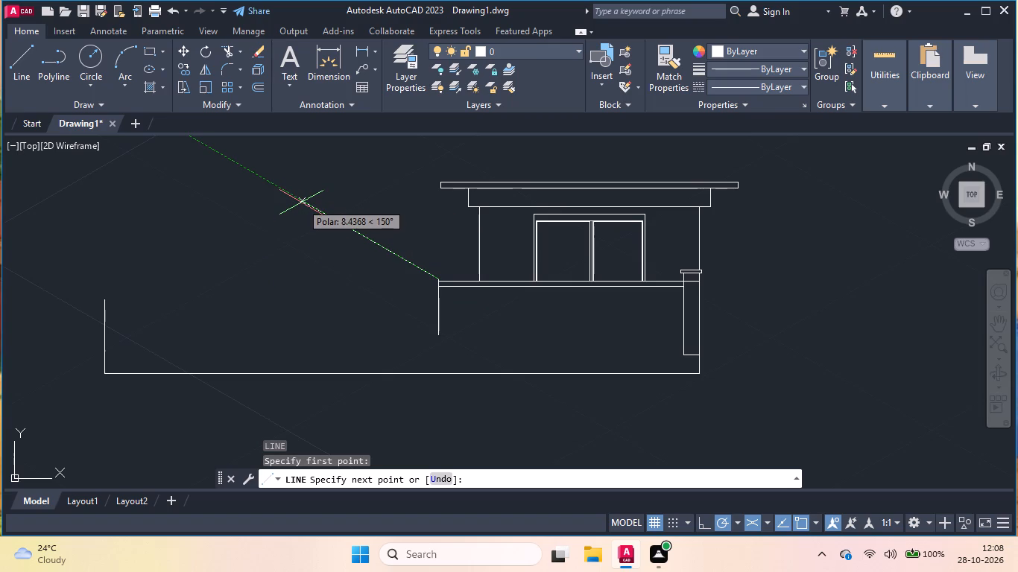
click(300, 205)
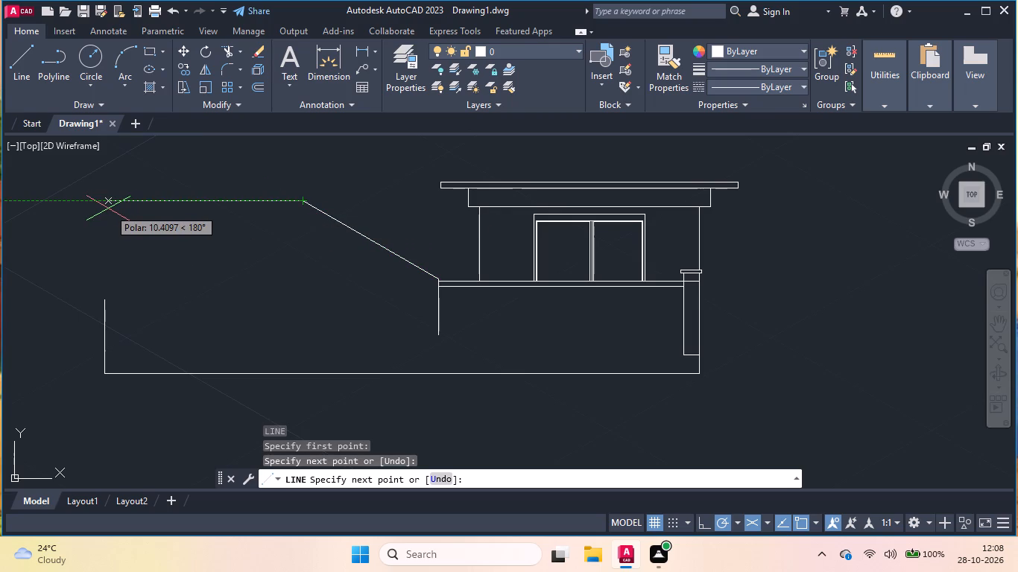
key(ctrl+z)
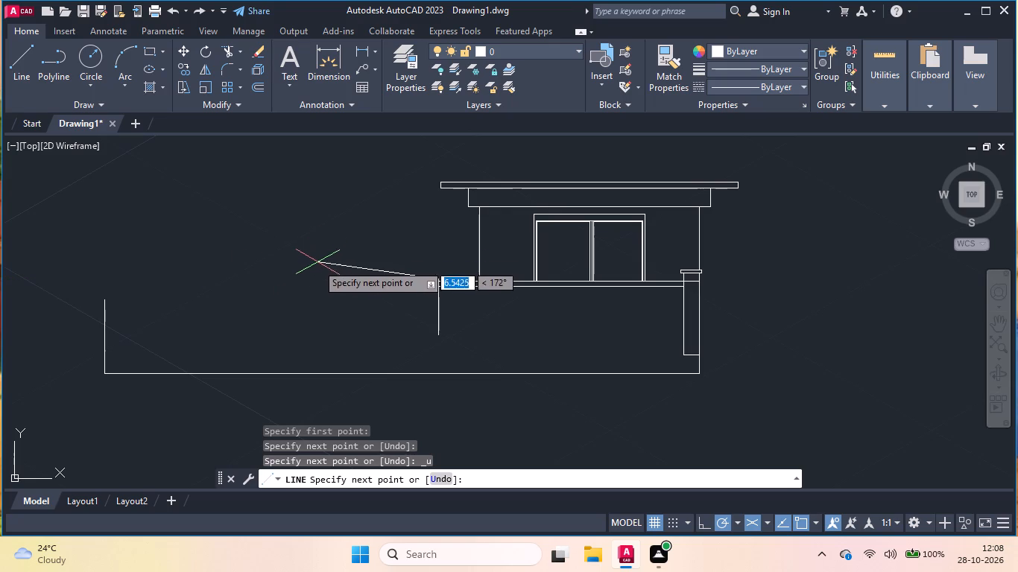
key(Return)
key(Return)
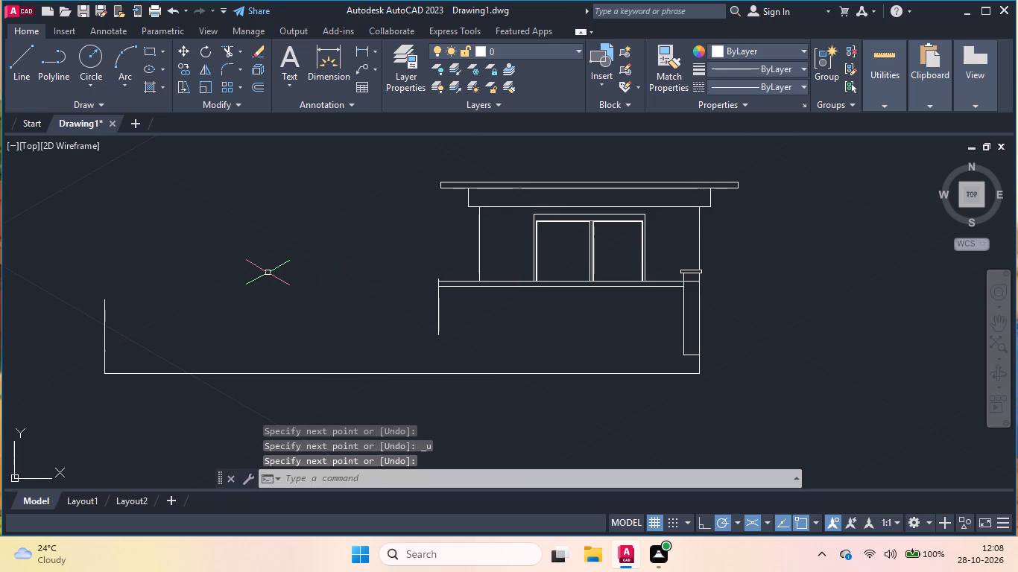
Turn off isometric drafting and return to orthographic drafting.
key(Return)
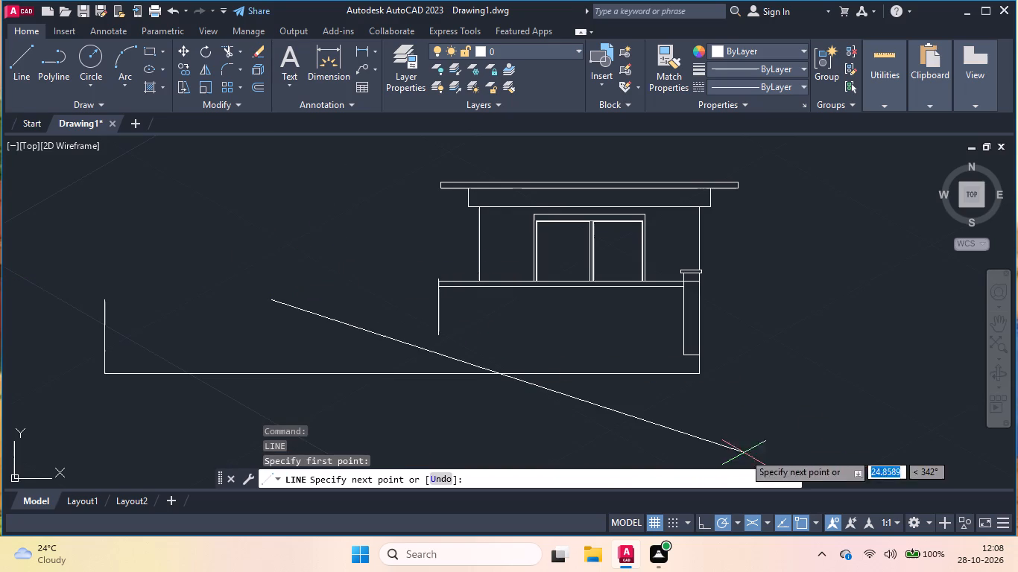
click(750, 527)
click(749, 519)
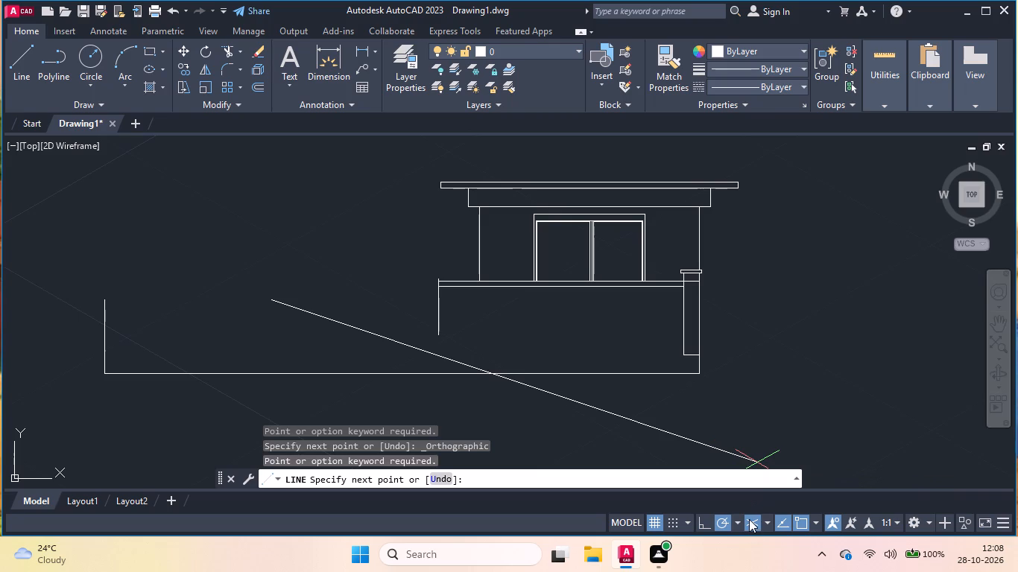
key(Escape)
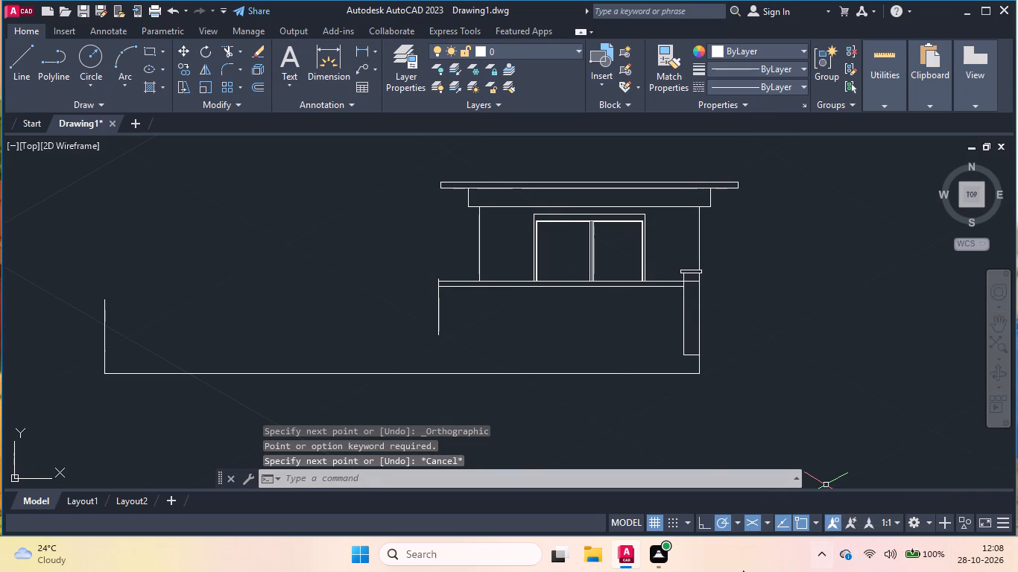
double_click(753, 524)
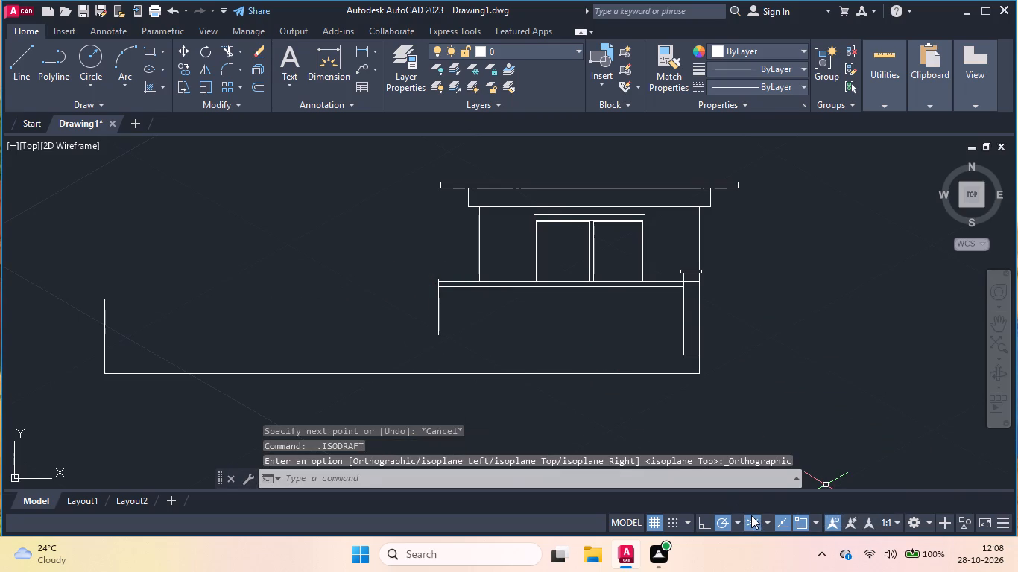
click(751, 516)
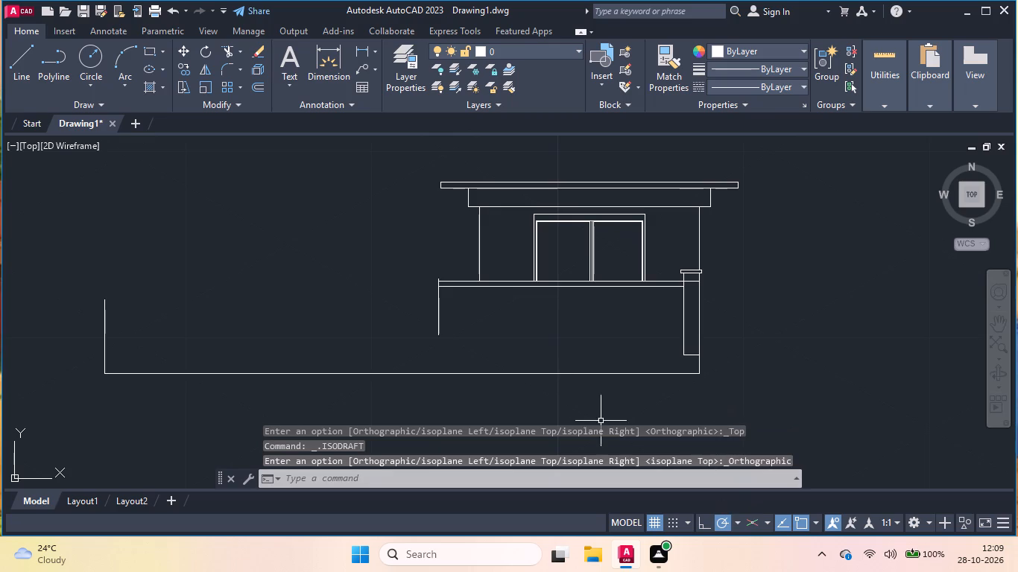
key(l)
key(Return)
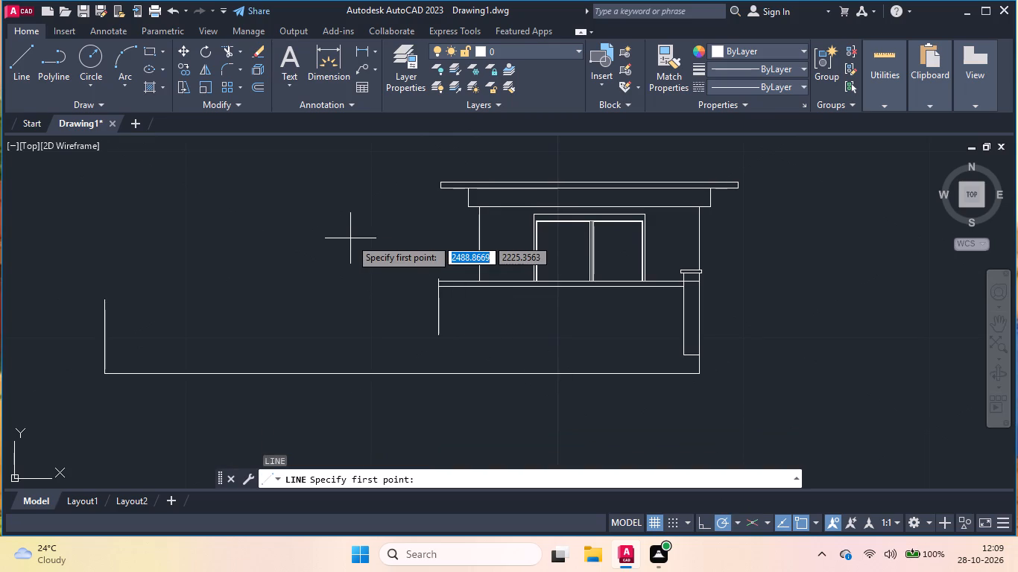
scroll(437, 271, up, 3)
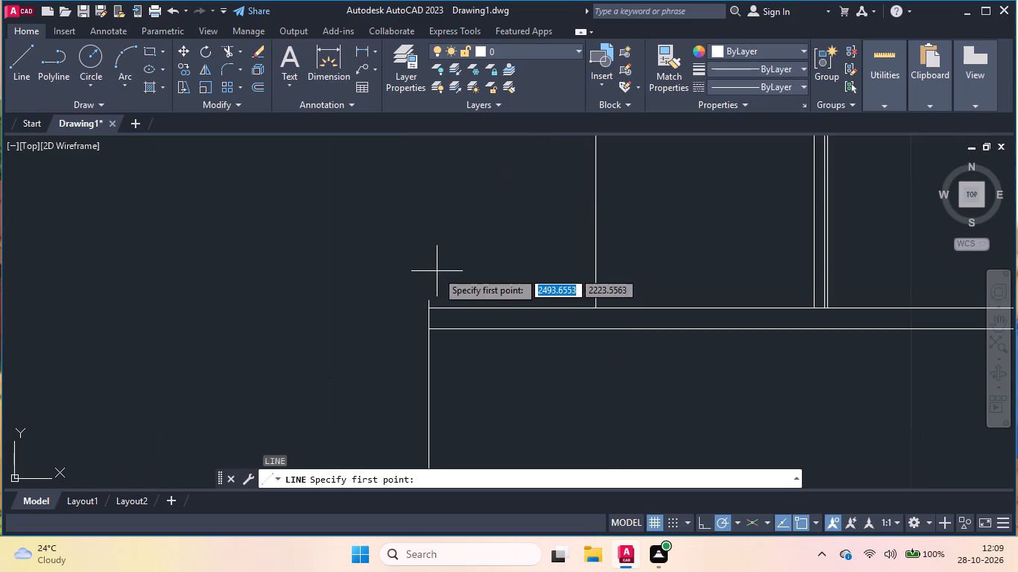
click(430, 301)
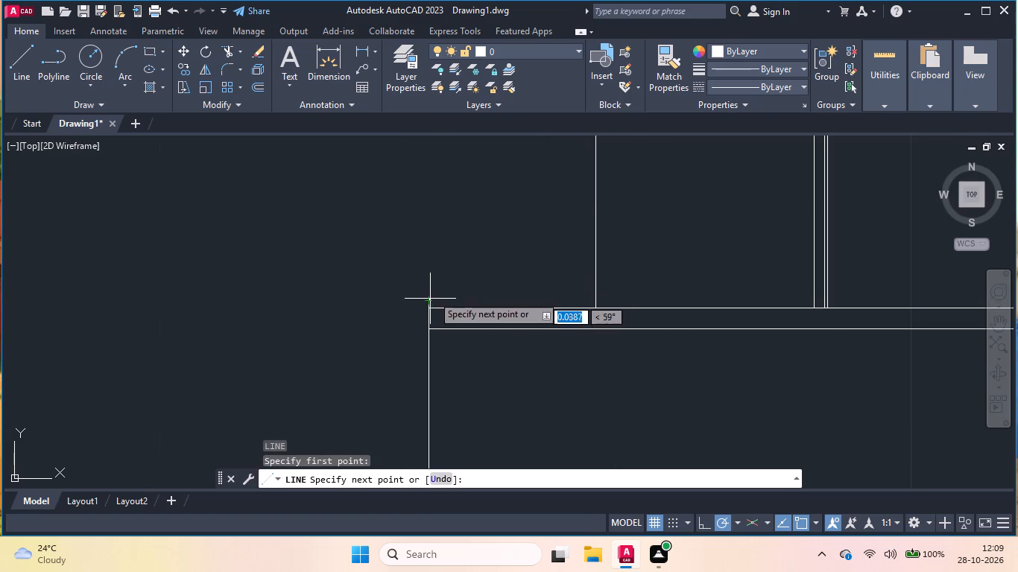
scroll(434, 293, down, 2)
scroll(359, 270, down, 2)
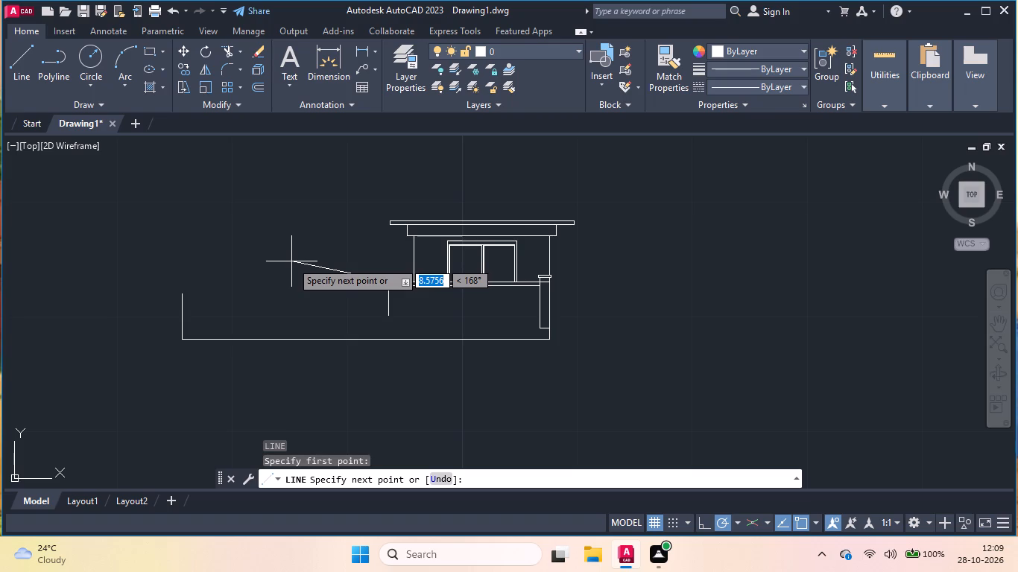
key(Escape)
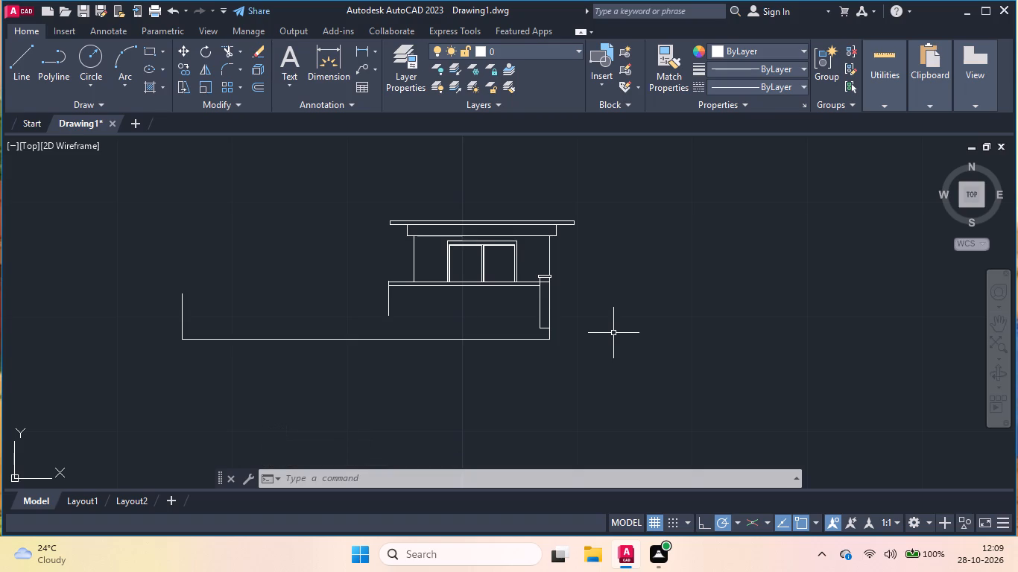
Erase the 32-unit horizontal bottom line between the west vertical and the pillar.
click(531, 337)
key(Delete)
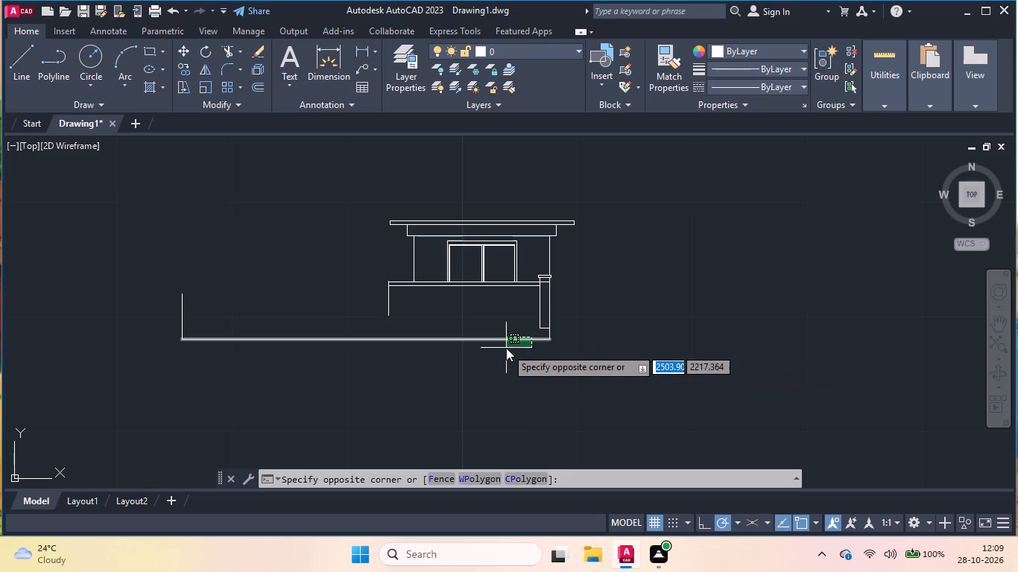
key(Delete)
key(Escape)
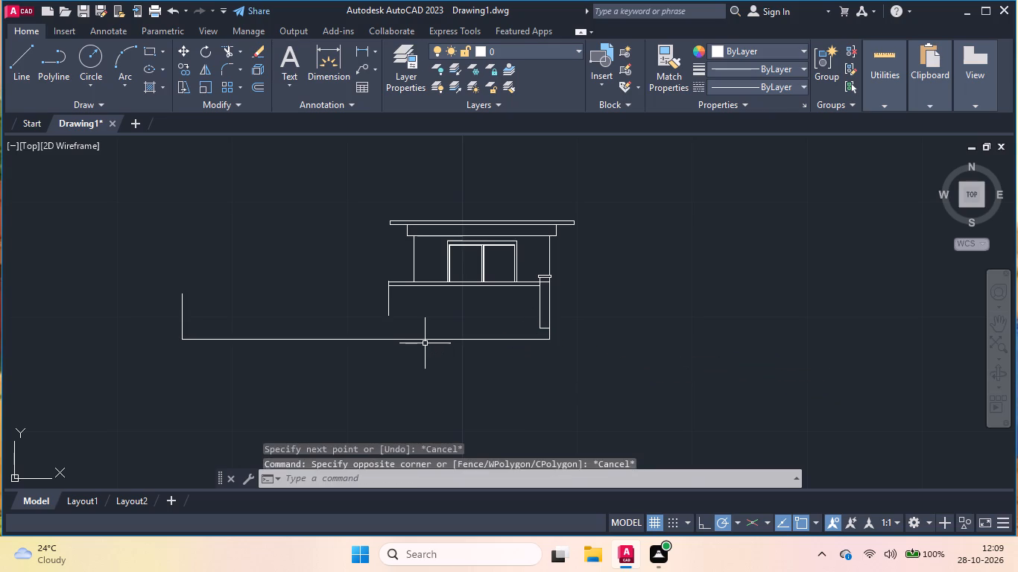
click(426, 340)
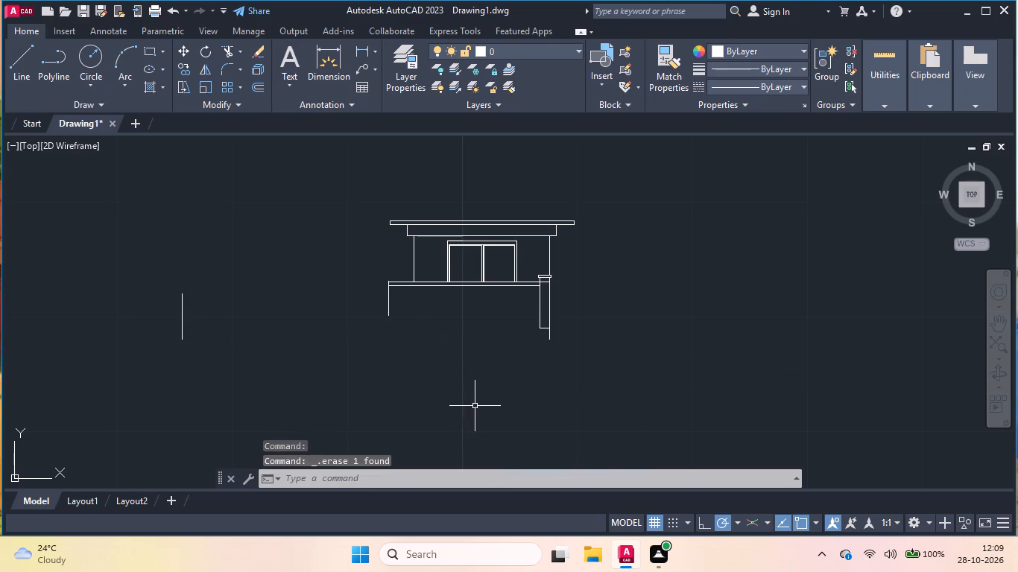
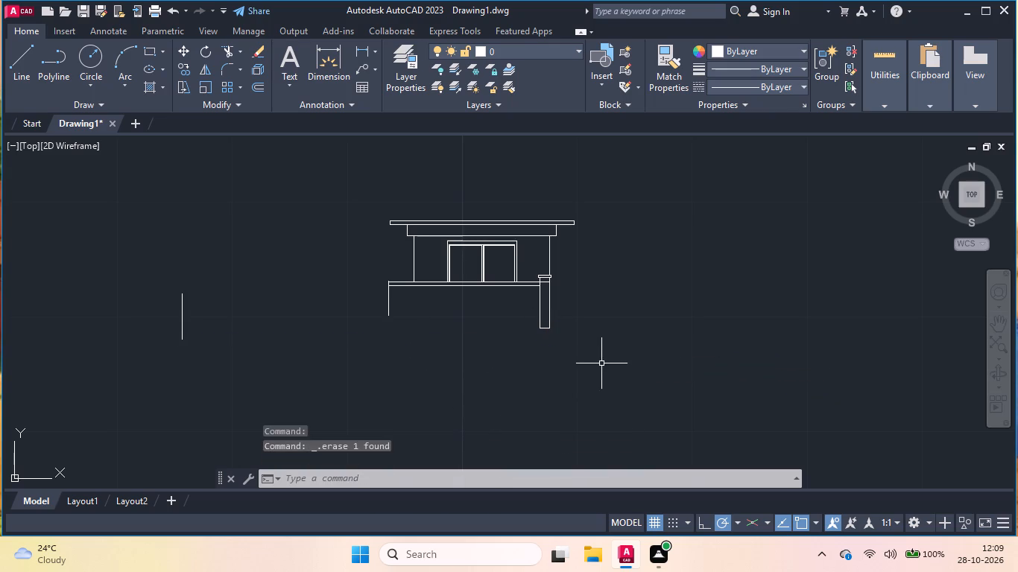
Draw a horizontal line from 2 units above the pillar's lower west corner, west to the detached vertical line.
key(l)
key(Return)
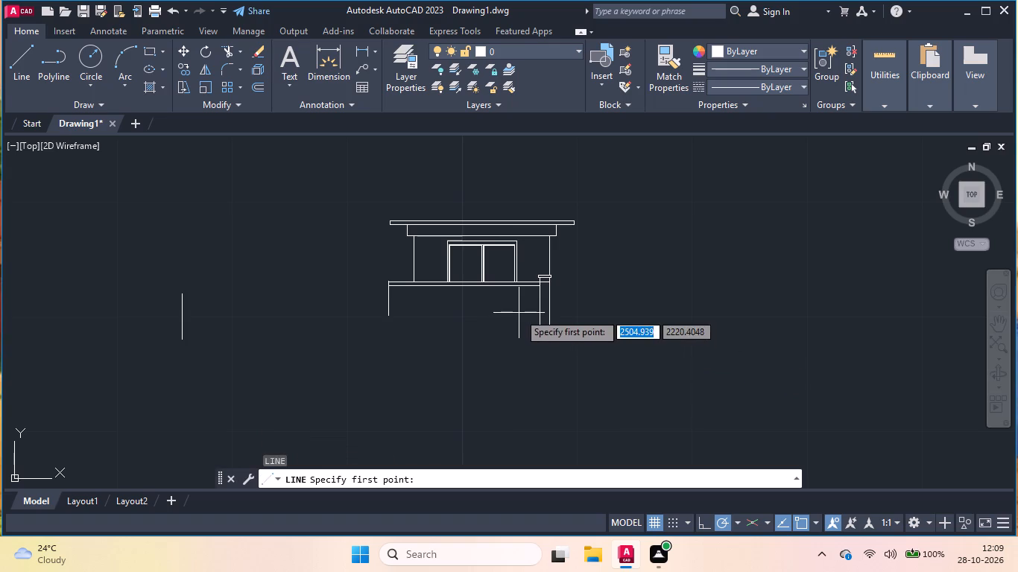
scroll(519, 313, up, 1)
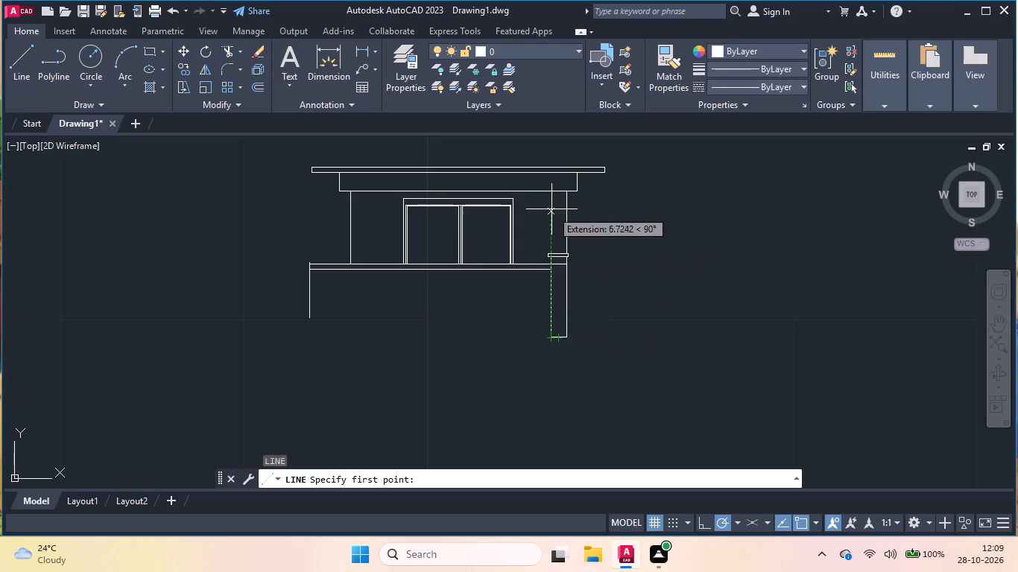
key(2)
key(Return)
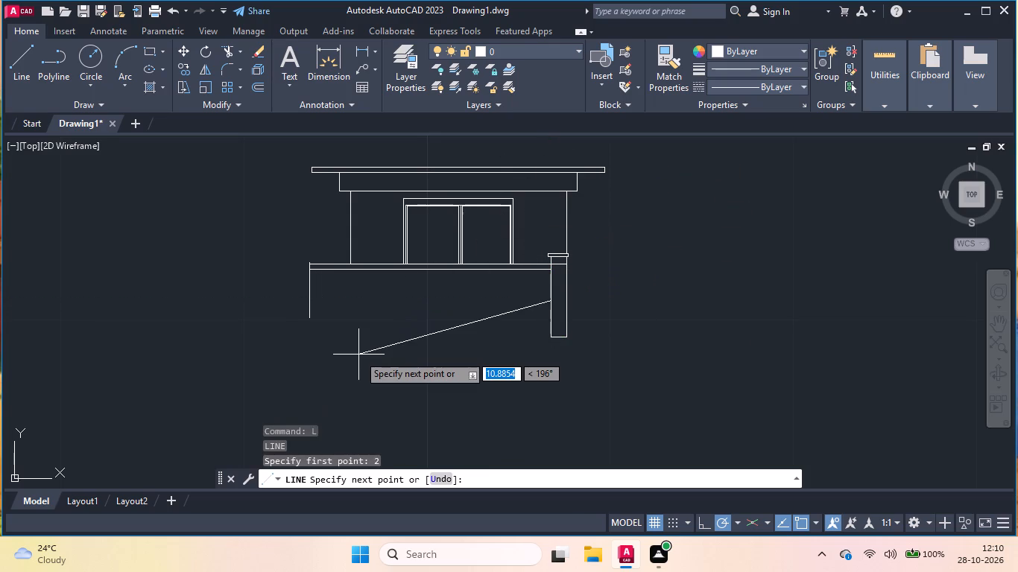
scroll(355, 354, down, 2)
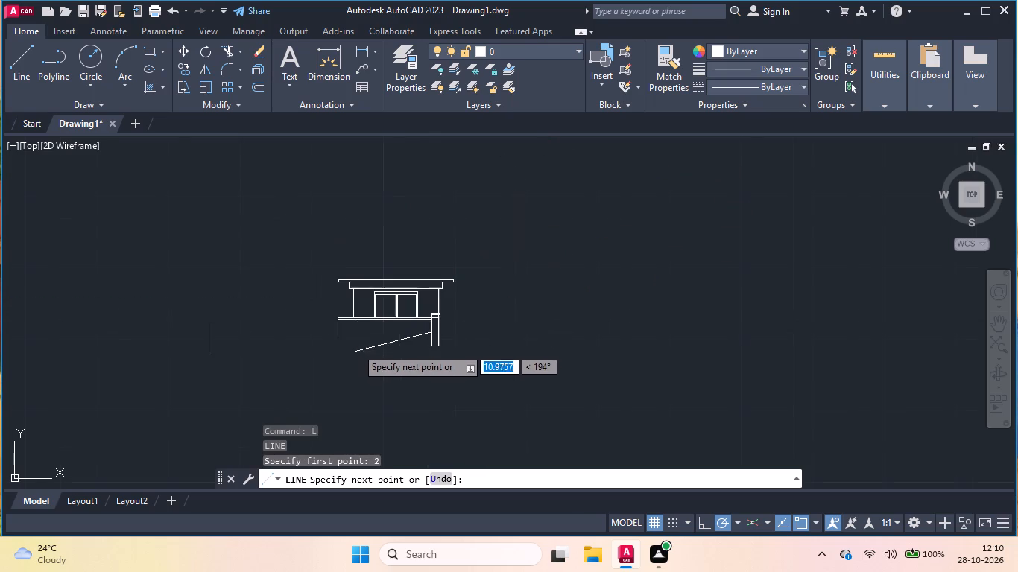
click(209, 331)
key(Return)
click(209, 331)
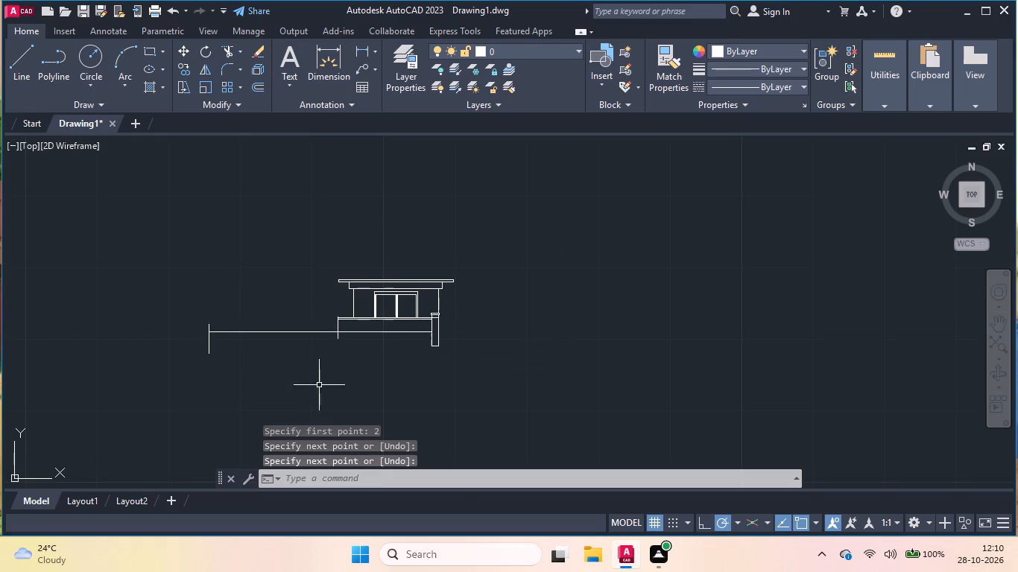
Erase the vertical line at the west end of the floor extension.
scroll(335, 328, up, 6)
scroll(335, 329, down, 1)
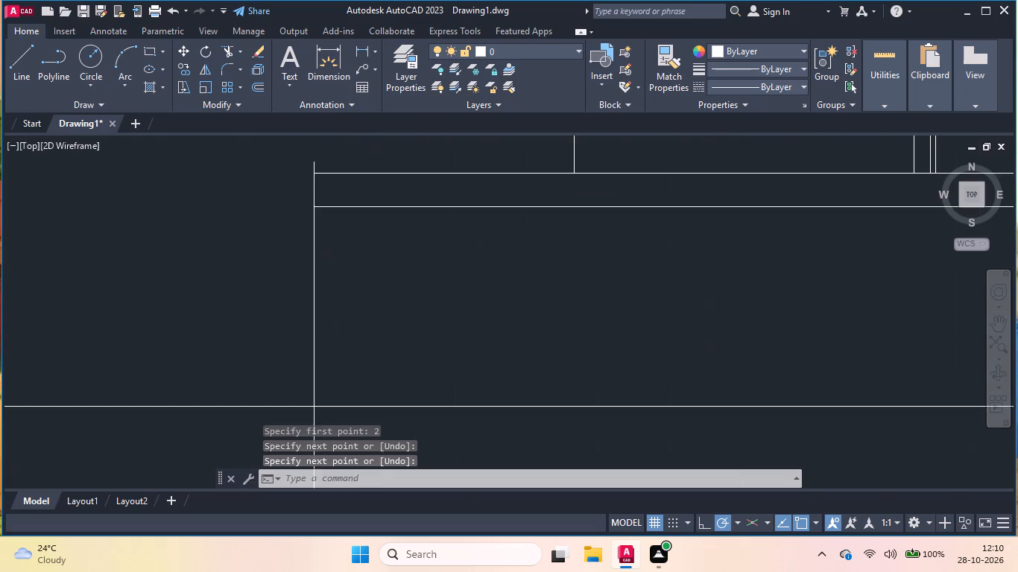
scroll(335, 329, down, 1)
click(327, 329)
key(Delete)
scroll(471, 430, down, 1)
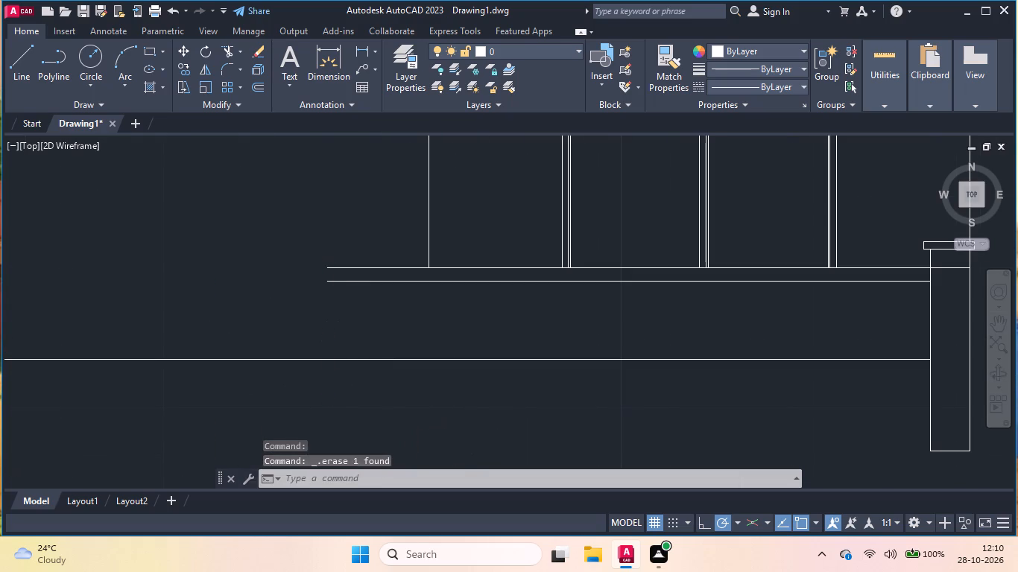
Draw a 3-unit vertical line upward from the long horizontal line, aligned with the floor extension's west end.
key(l)
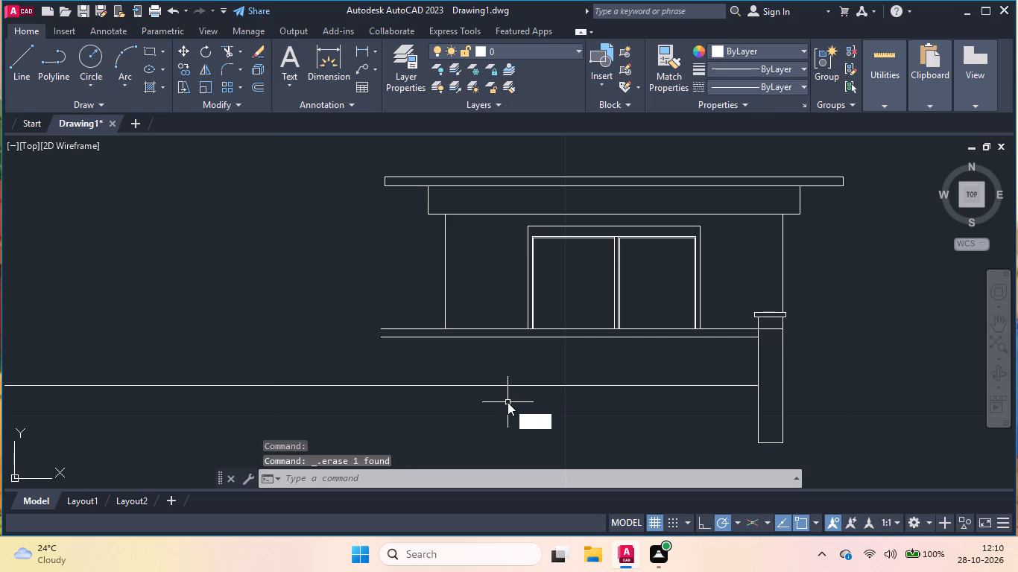
key(Return)
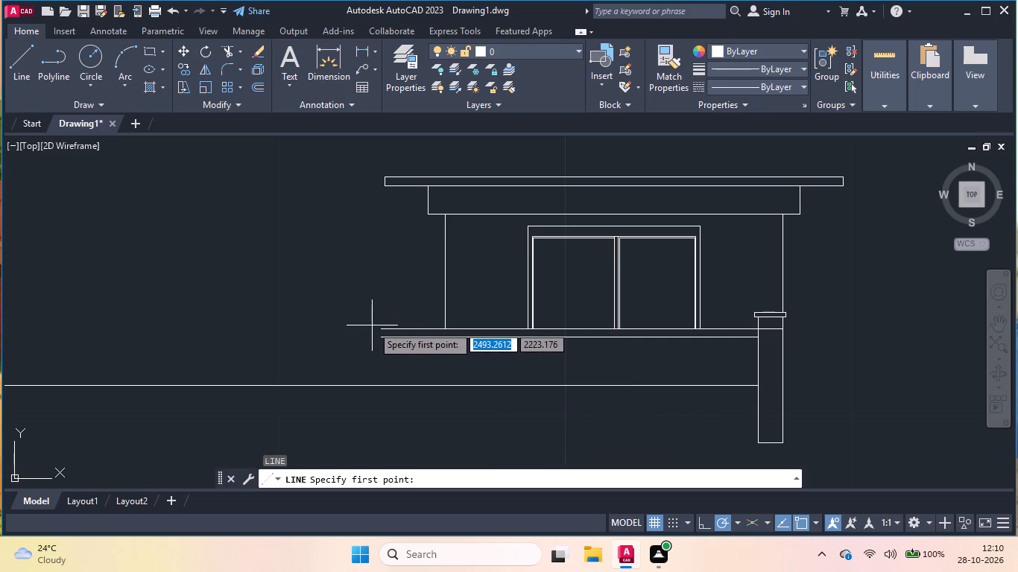
scroll(372, 325, up, 2)
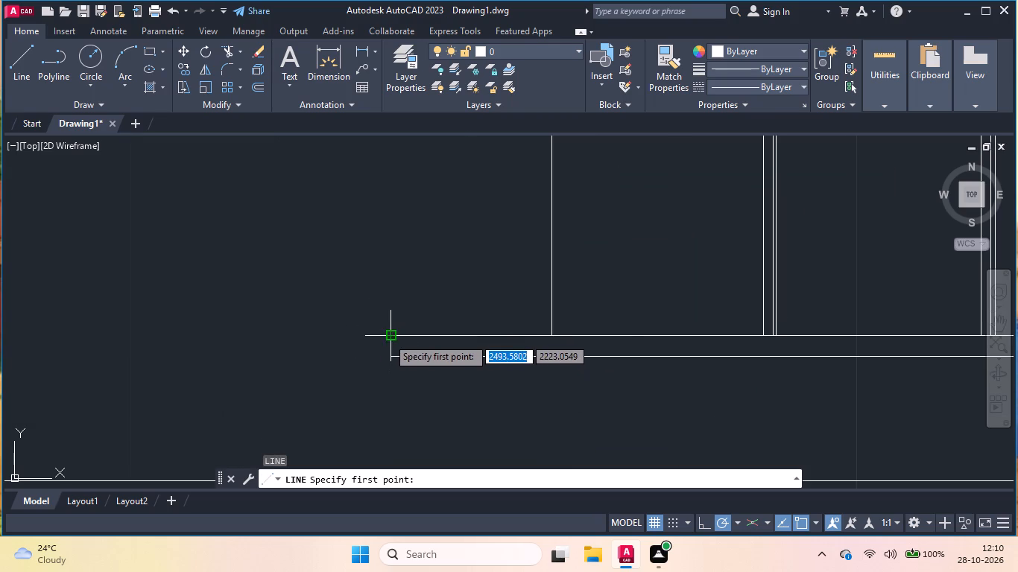
scroll(388, 337, down, 1)
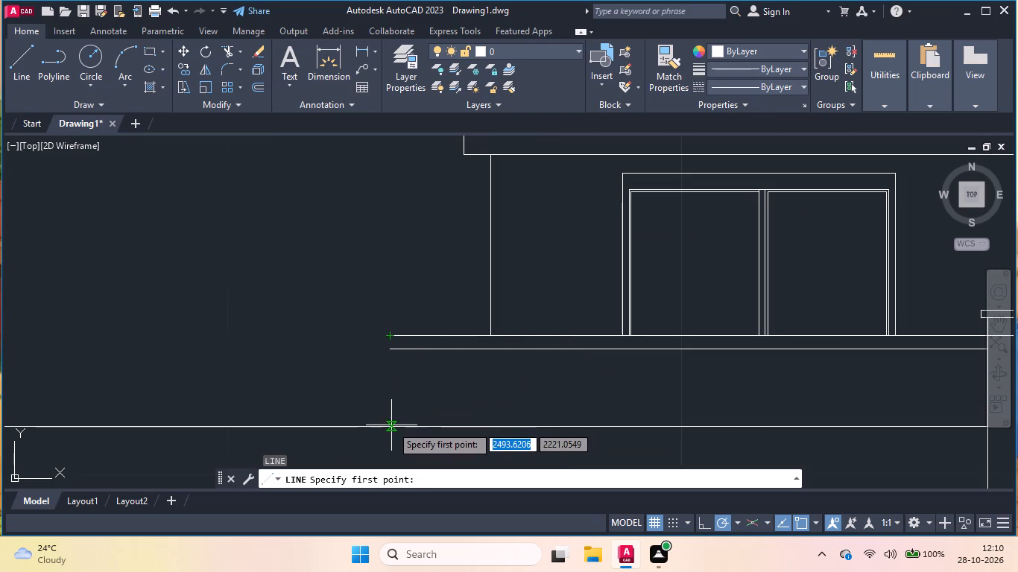
double_click(391, 426)
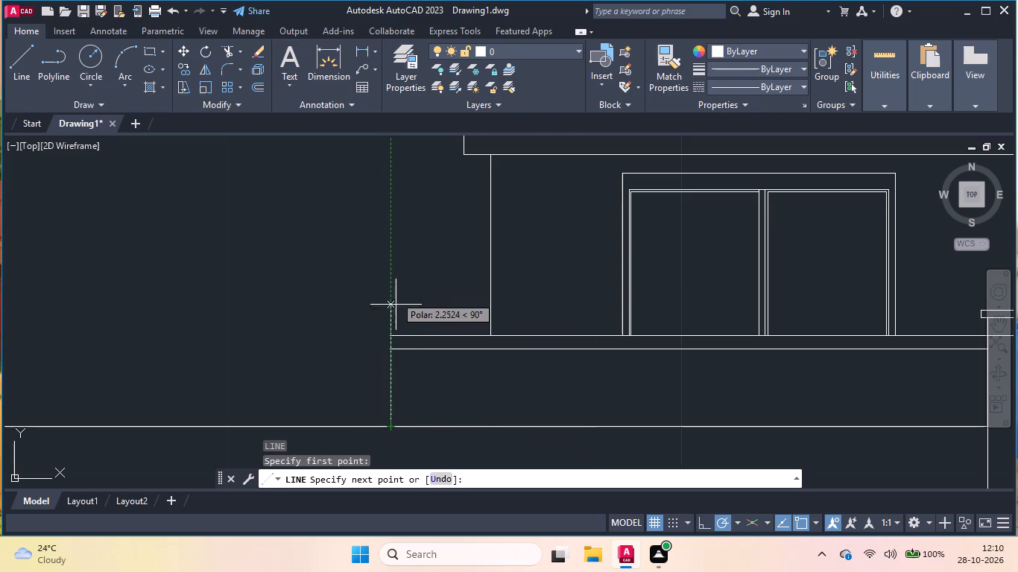
key(3)
key(Return)
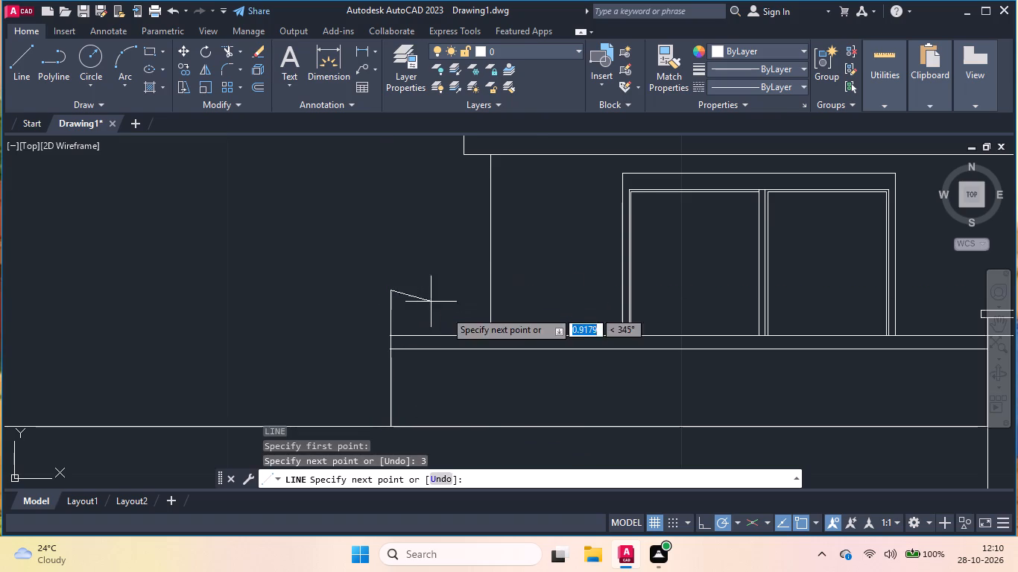
key(Return)
scroll(452, 324, down, 2)
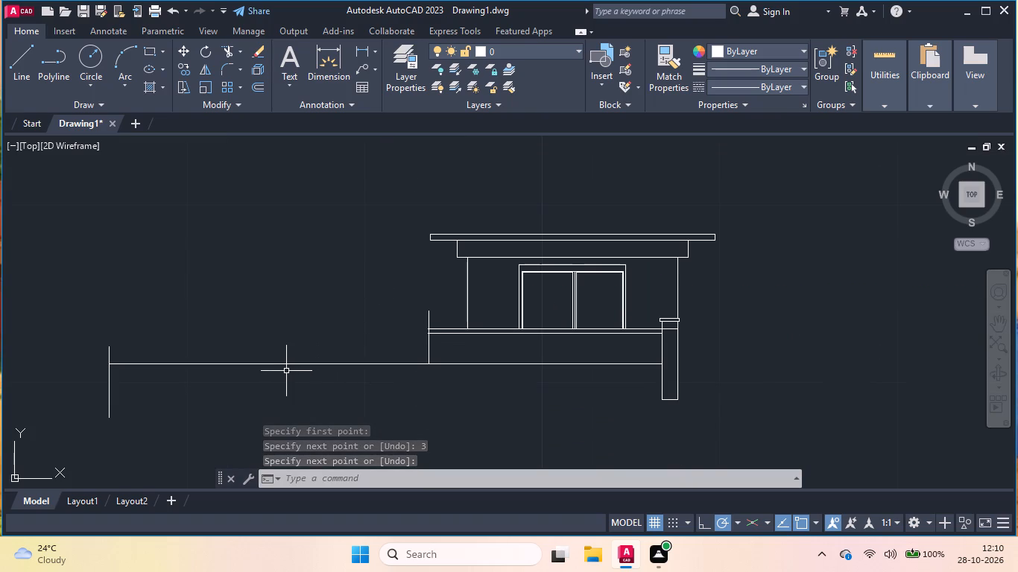
Erase the vertical line crossing the far west end of the long horizontal line.
click(107, 388)
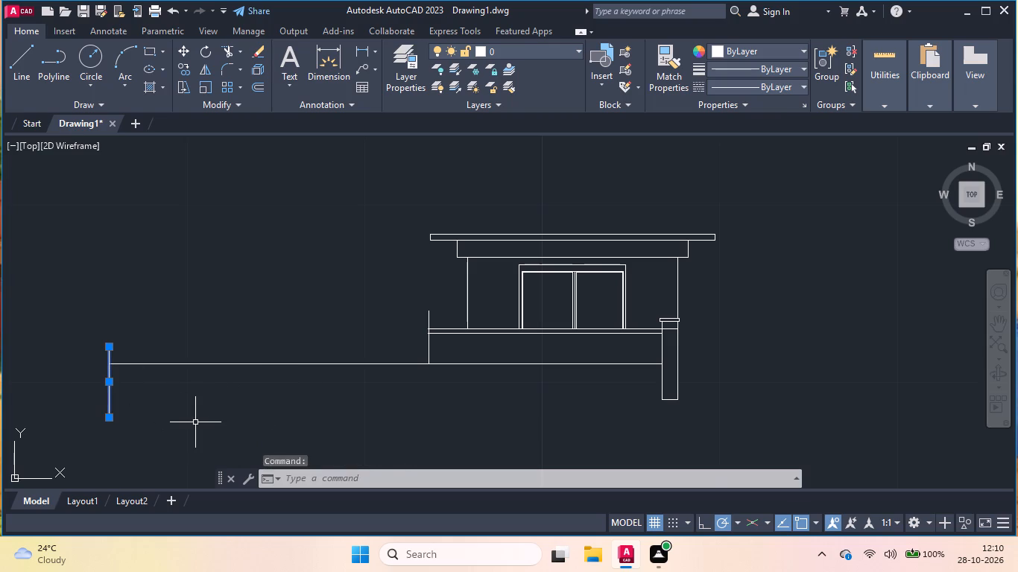
key(Delete)
Draw a 4-unit vertical line upward from the west end of the long horizontal line.
key(l)
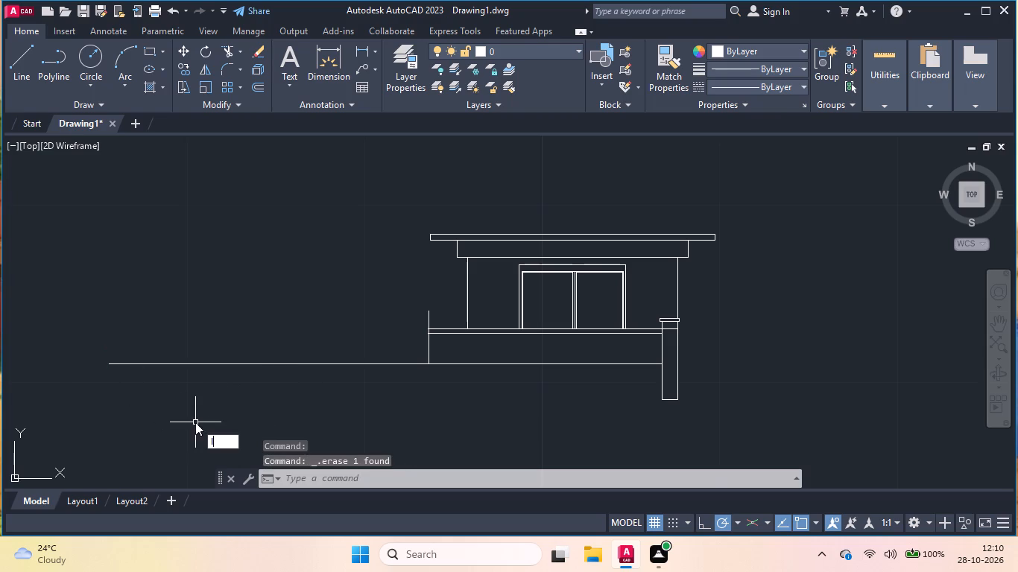
key(Return)
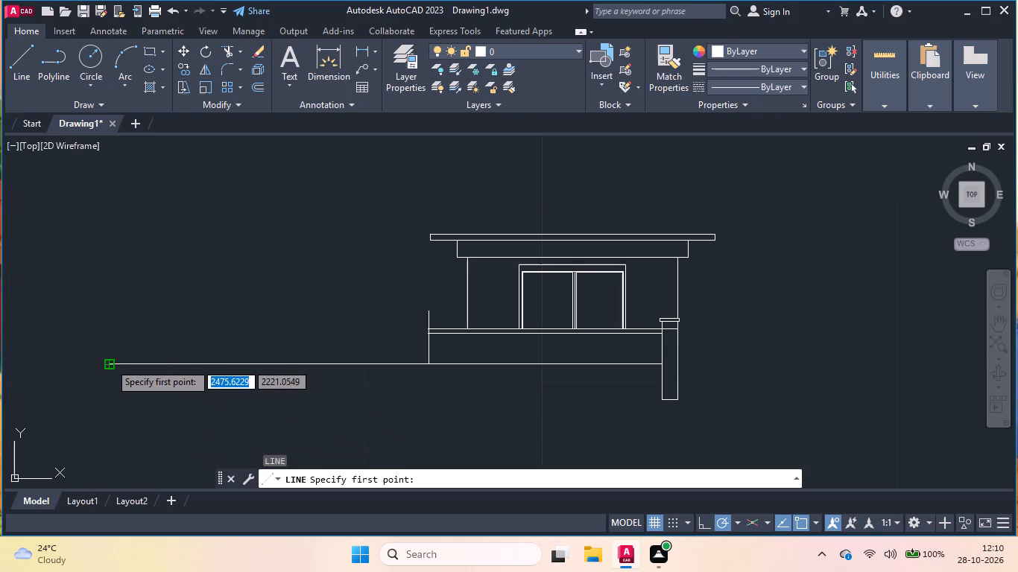
click(110, 363)
key(4)
key(Return)
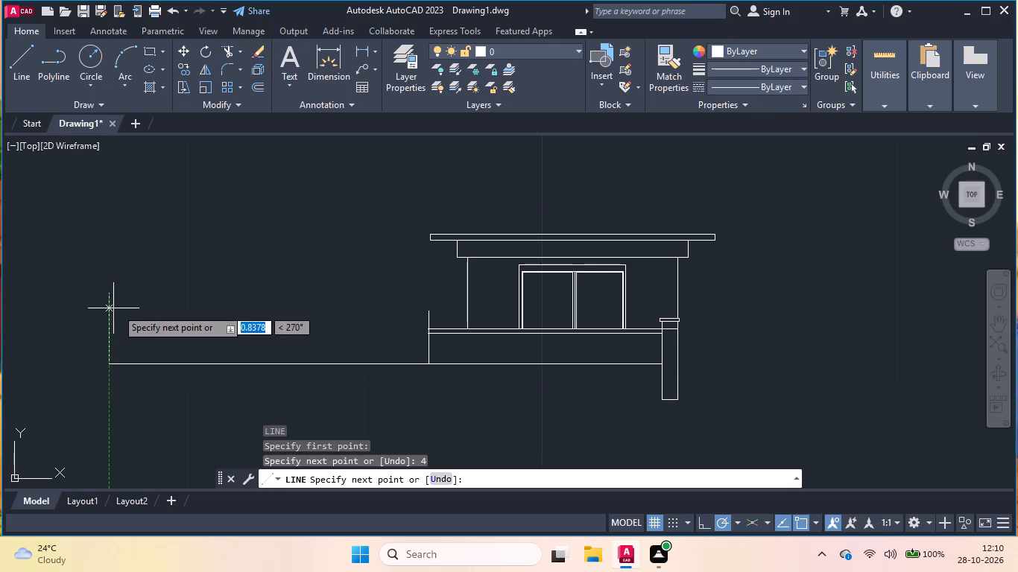
key(Return)
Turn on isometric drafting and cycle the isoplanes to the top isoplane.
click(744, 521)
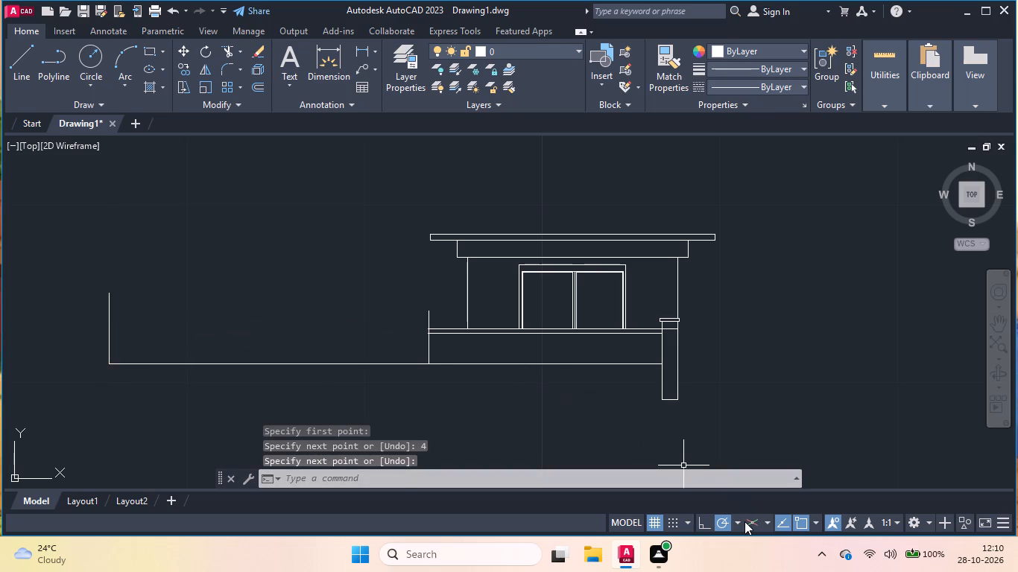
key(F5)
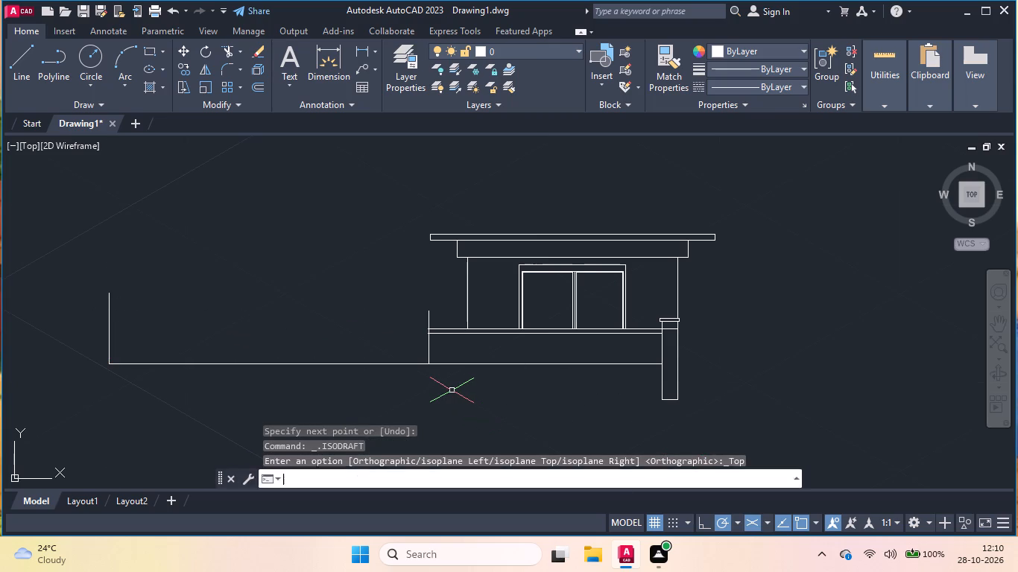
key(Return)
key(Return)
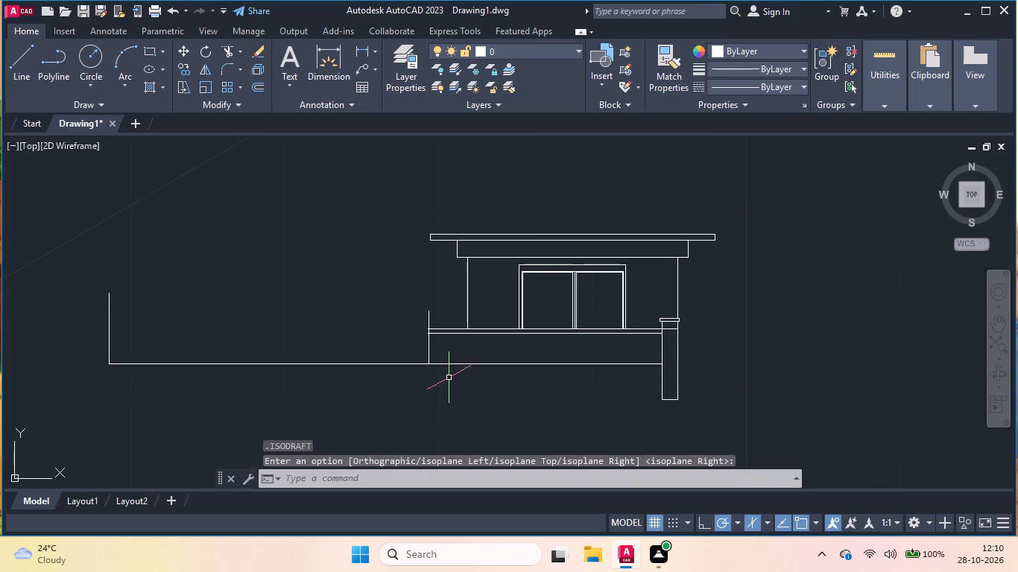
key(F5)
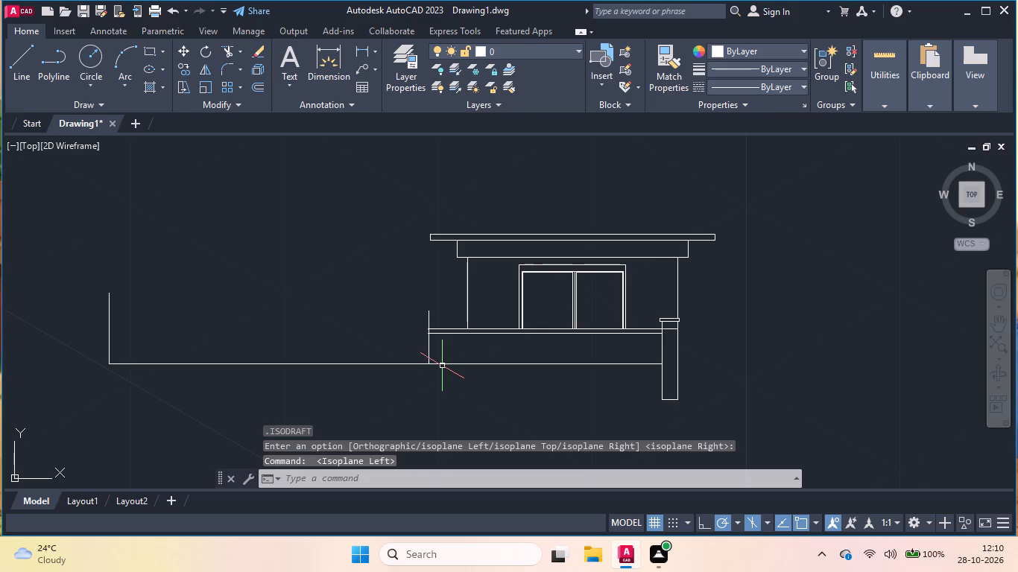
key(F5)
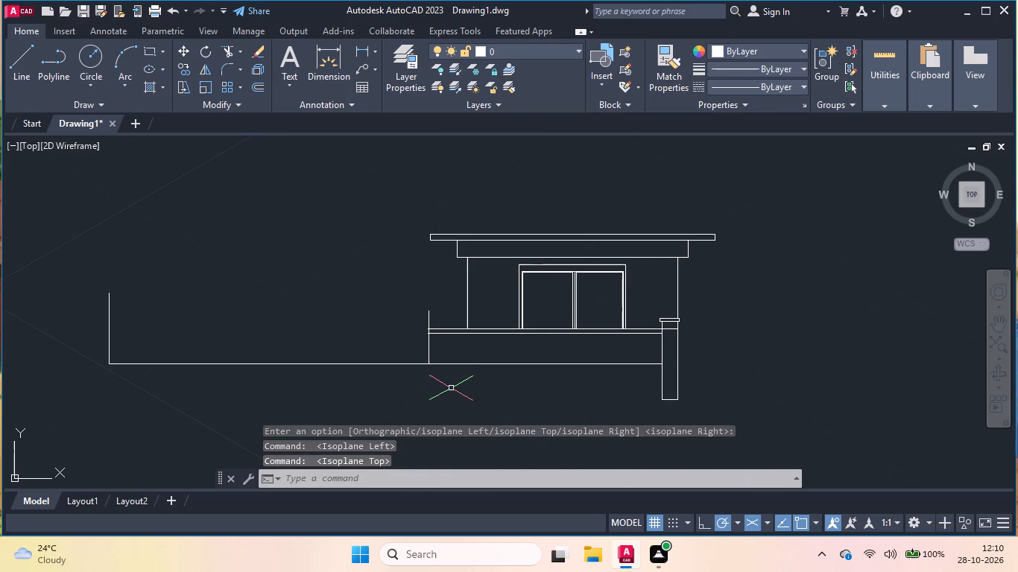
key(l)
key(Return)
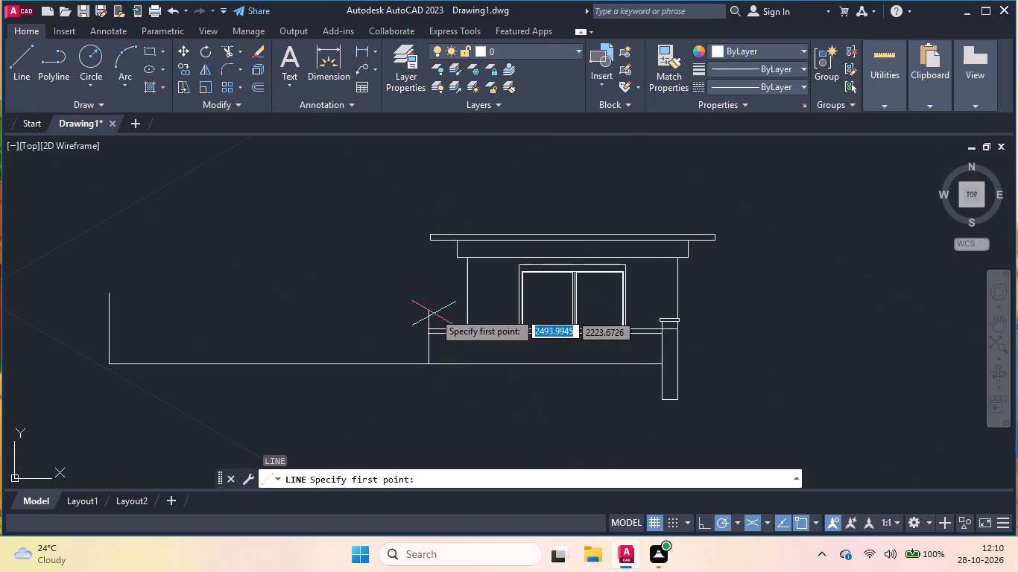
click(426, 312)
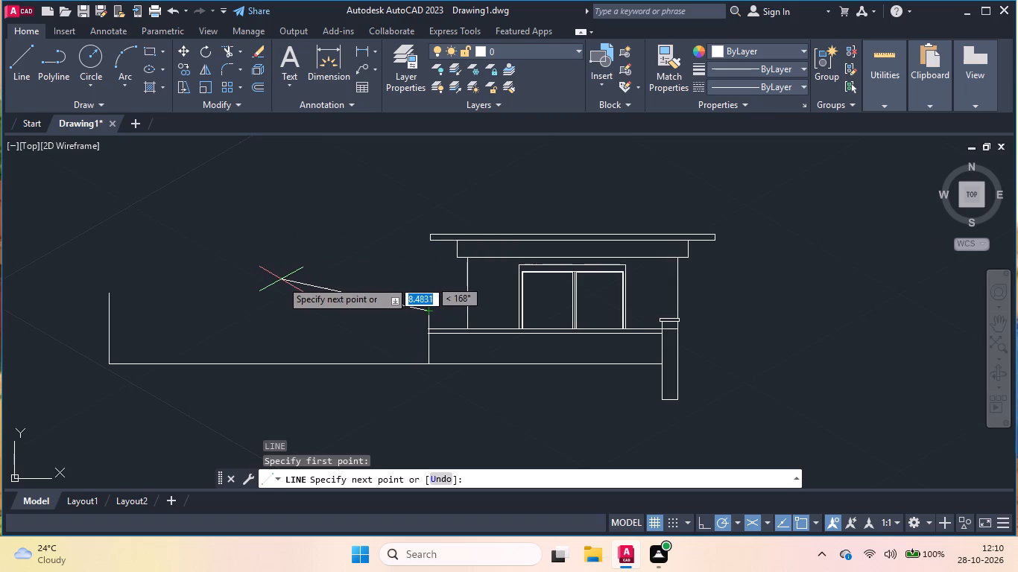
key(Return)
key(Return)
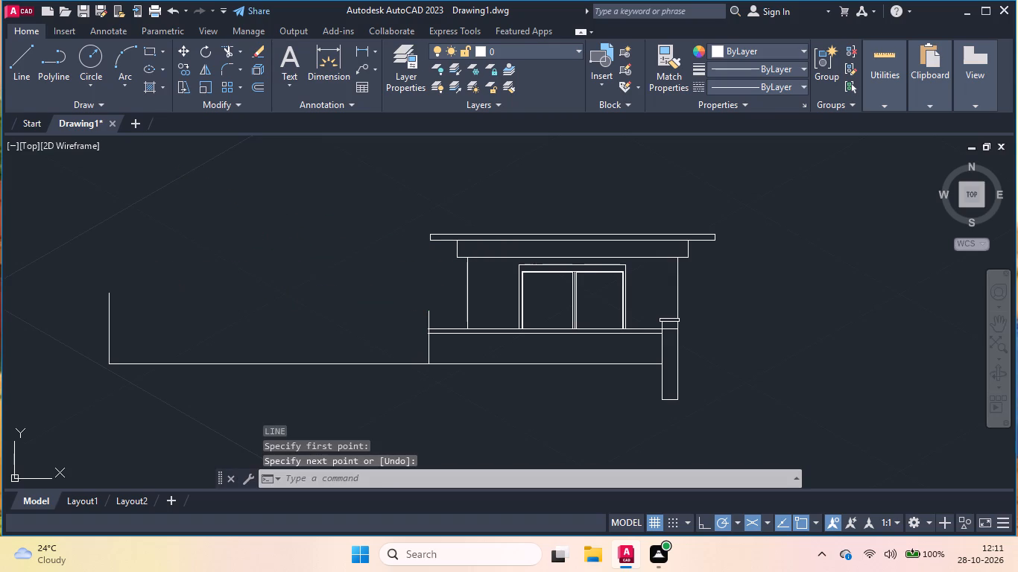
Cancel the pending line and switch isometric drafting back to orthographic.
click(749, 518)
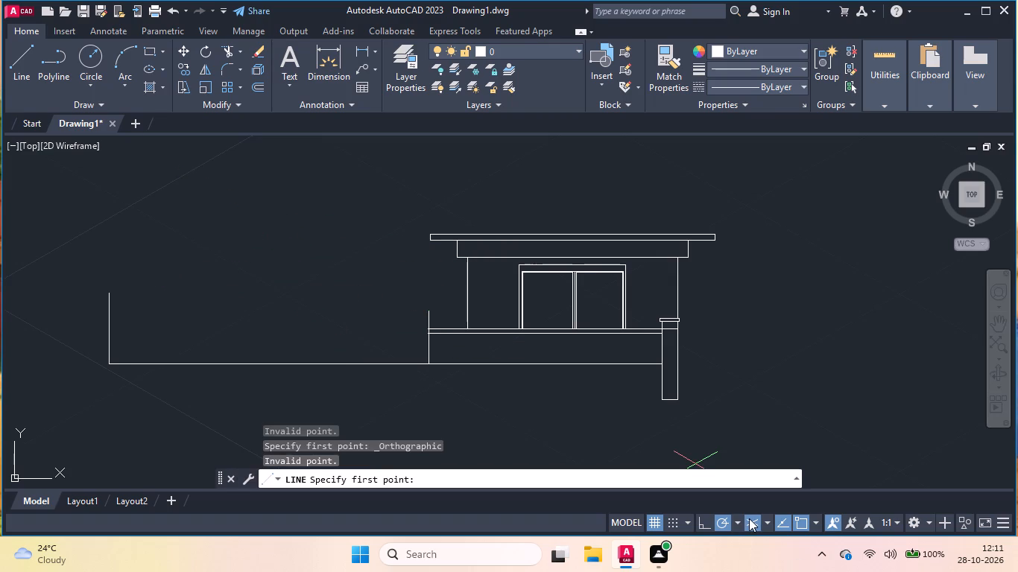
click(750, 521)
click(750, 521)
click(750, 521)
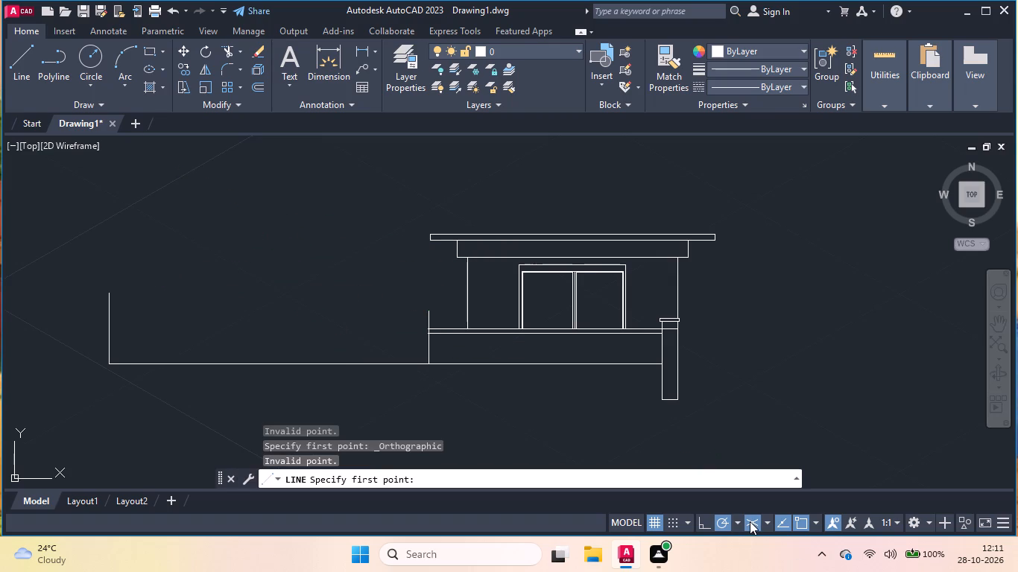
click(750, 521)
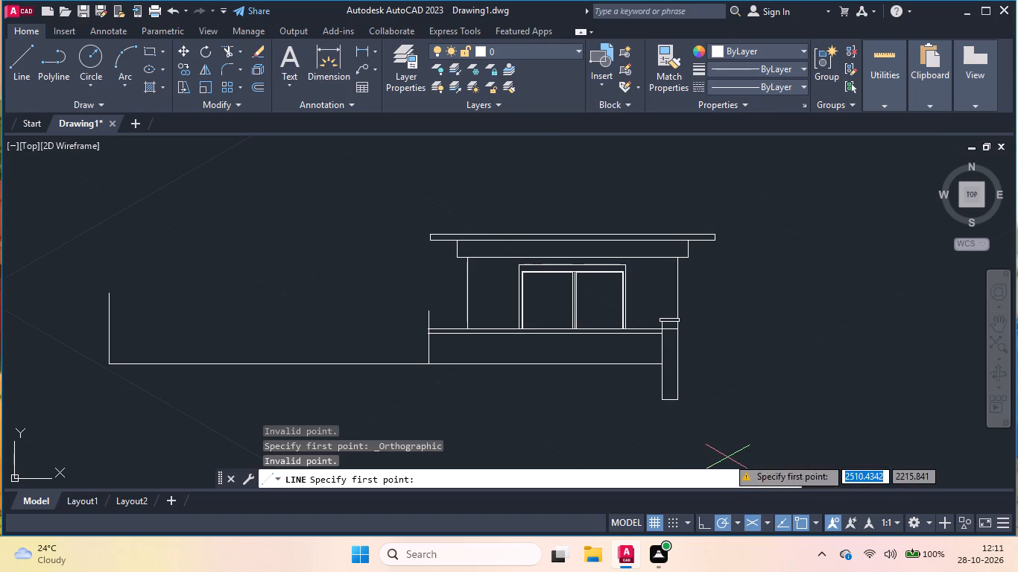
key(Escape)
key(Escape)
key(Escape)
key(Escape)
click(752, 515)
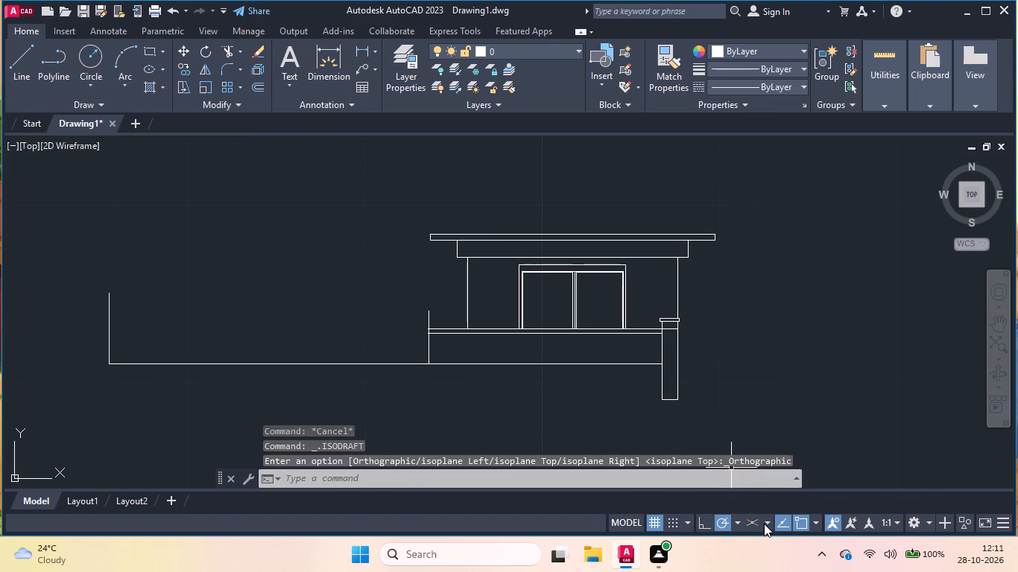
Draw the west wall's top edge: about 8.7 units horizontally east from its west corner, sloping down to the top of the floor extension's upright.
key(k)
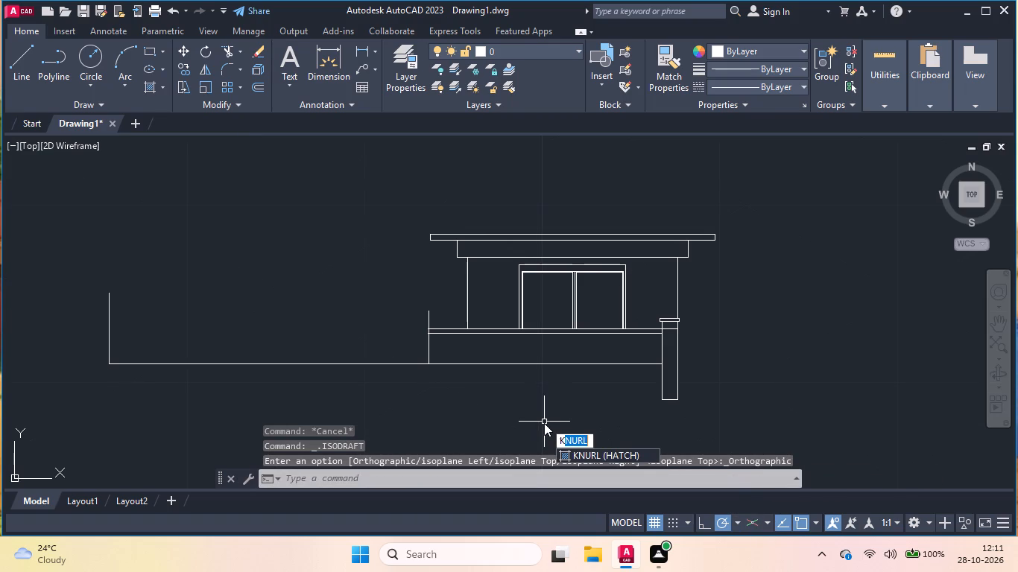
key(BackSpace)
key(l)
key(Return)
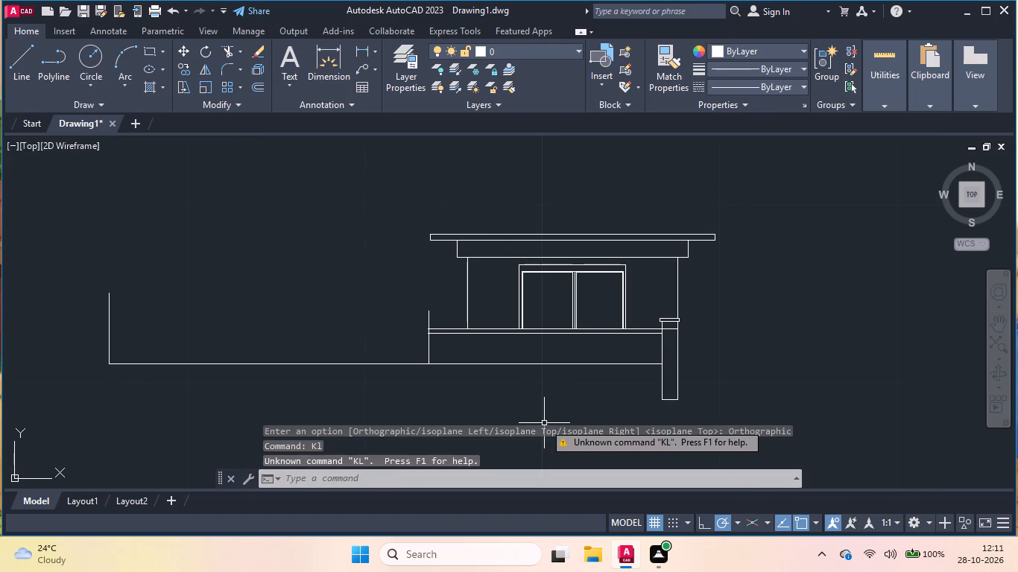
key(l)
key(Return)
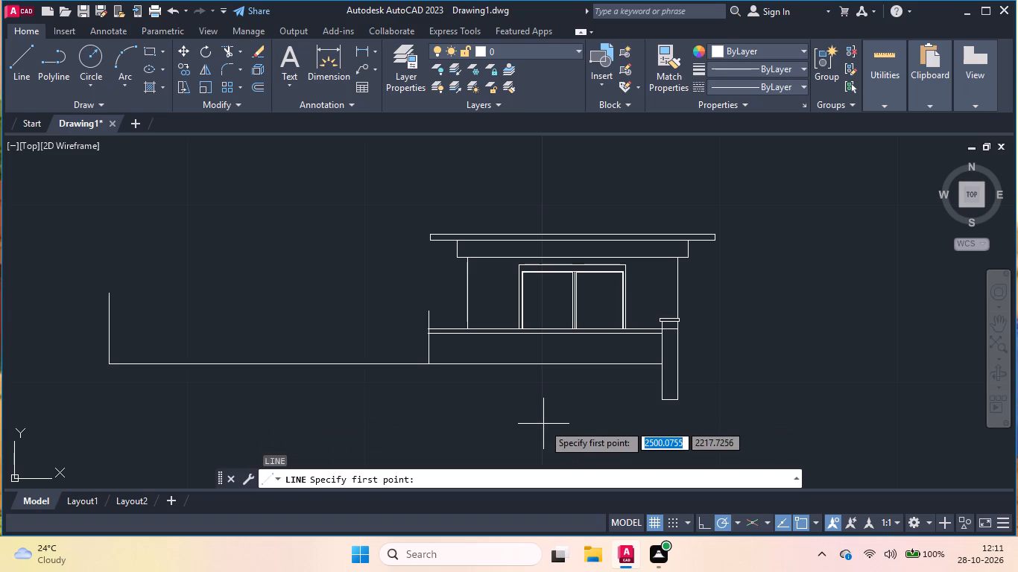
click(105, 294)
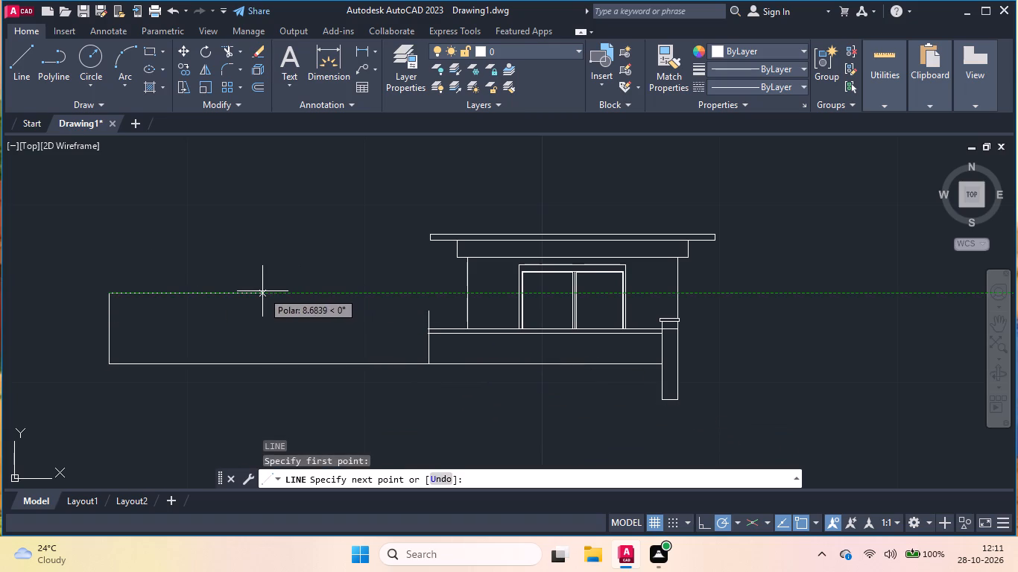
click(262, 291)
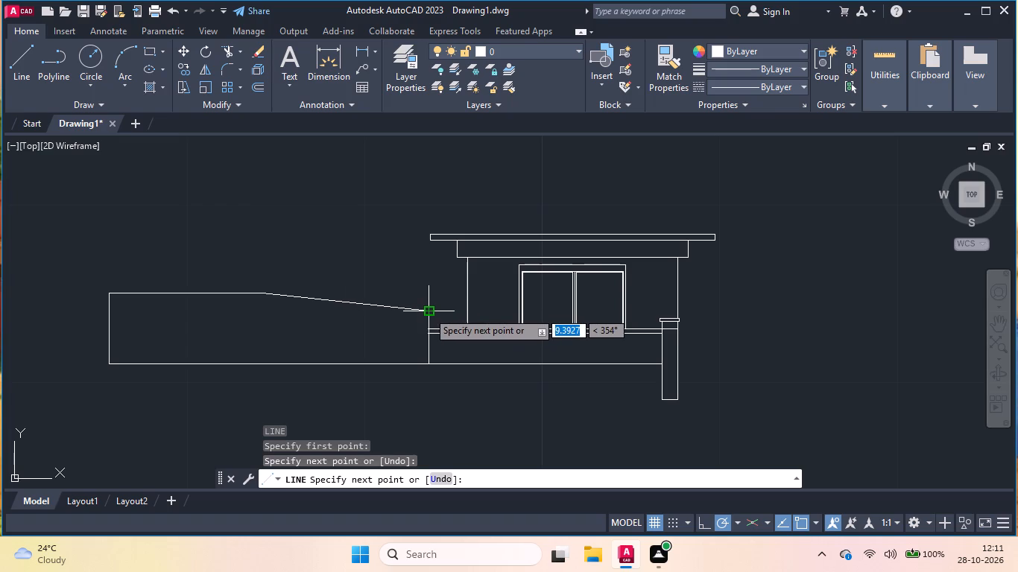
click(428, 311)
key(Return)
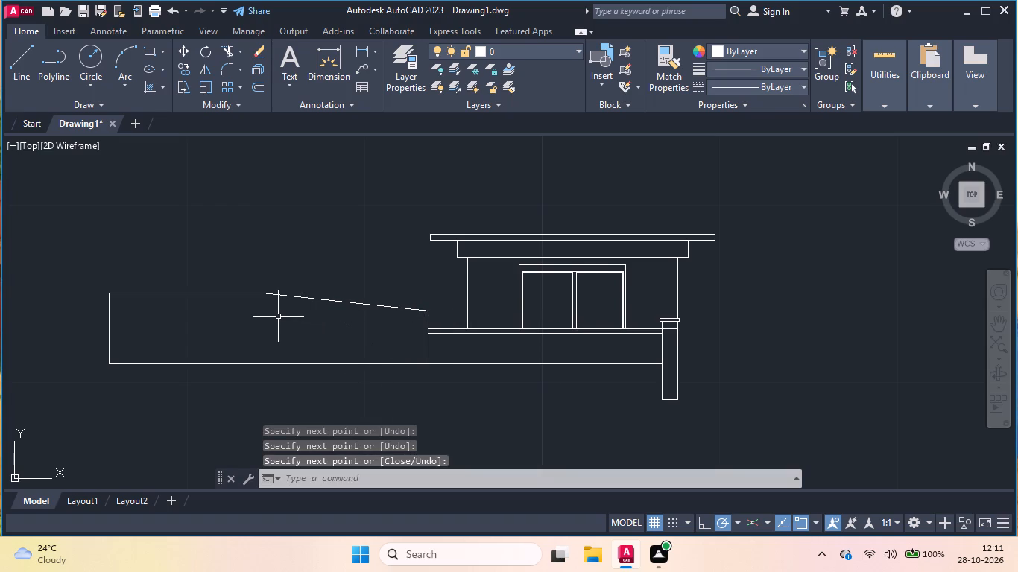
Draw a base line from the pillar's bottom west corner to below the wall's west end, closing it upward with a 2-unit vertical.
key(Return)
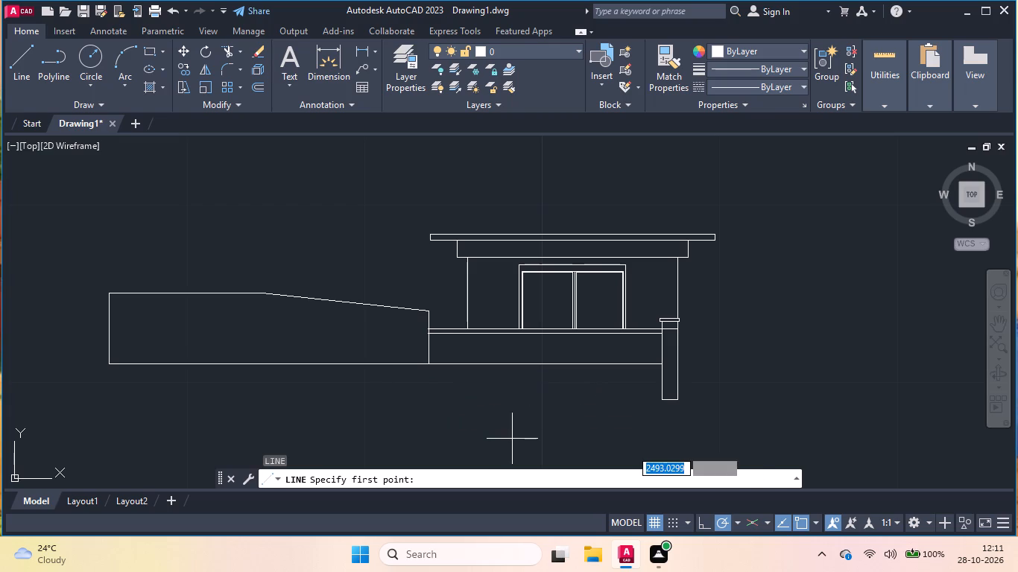
click(659, 400)
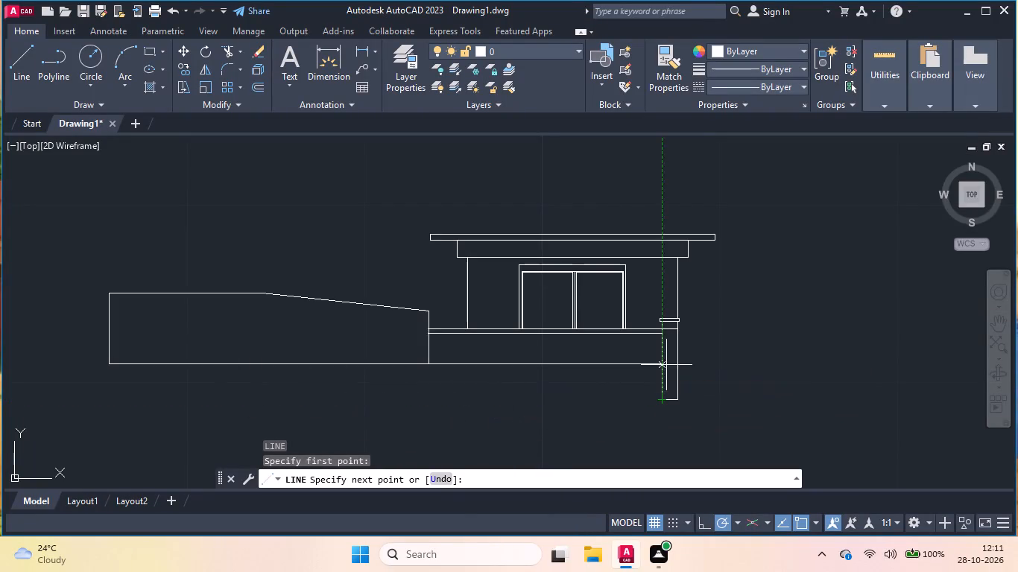
scroll(674, 355, down, 1)
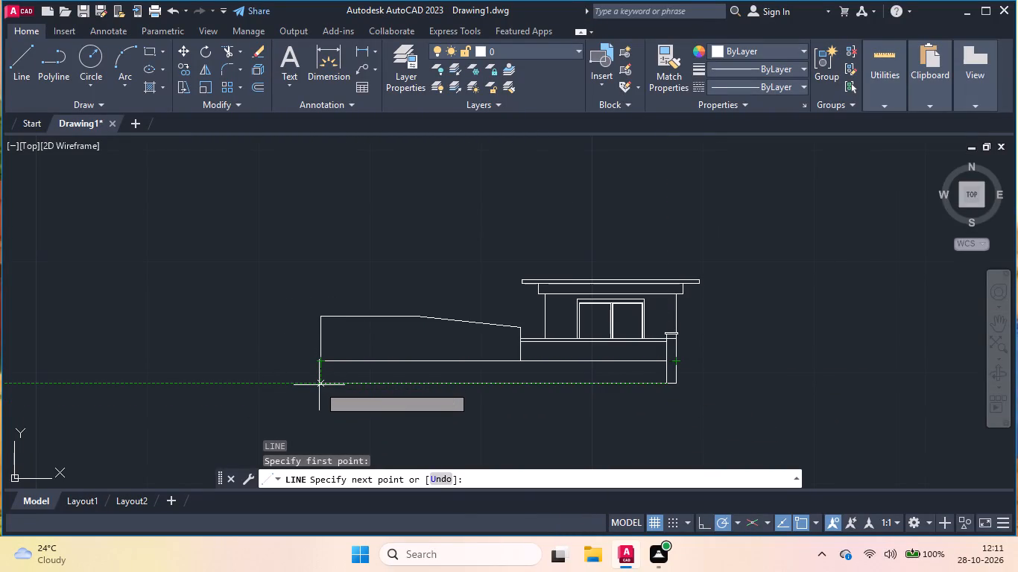
click(320, 385)
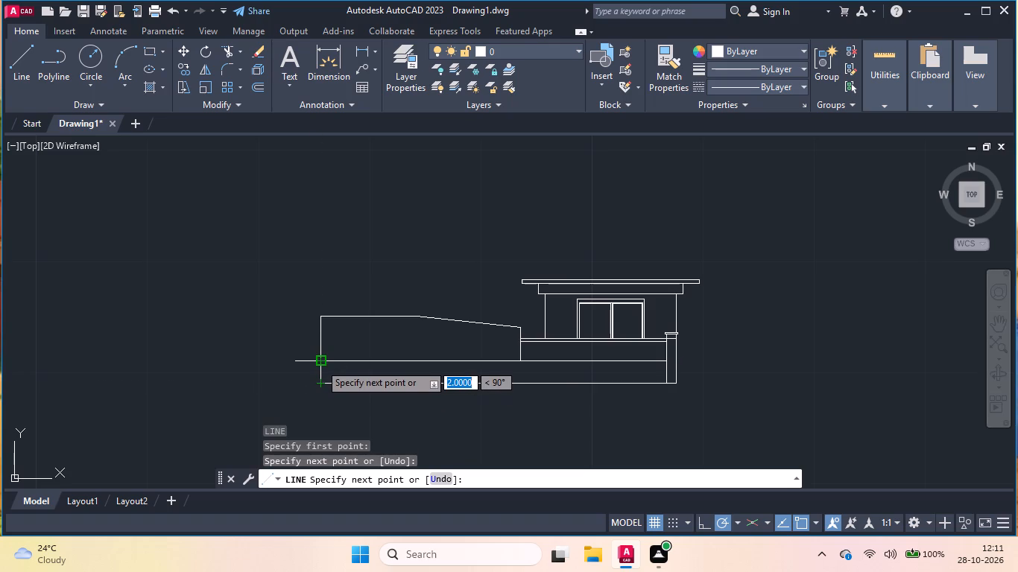
click(320, 363)
key(Return)
Draw a window frame in the wall's upper west corner, starting 2 units above the wall base, about 6.2 units wide, up to the top edge.
key(Return)
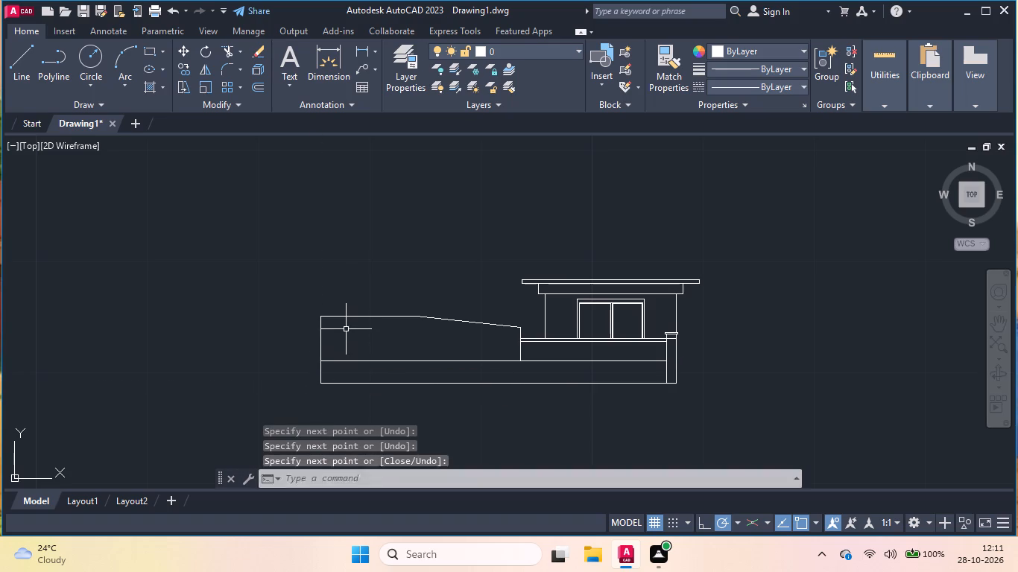
scroll(332, 317, up, 3)
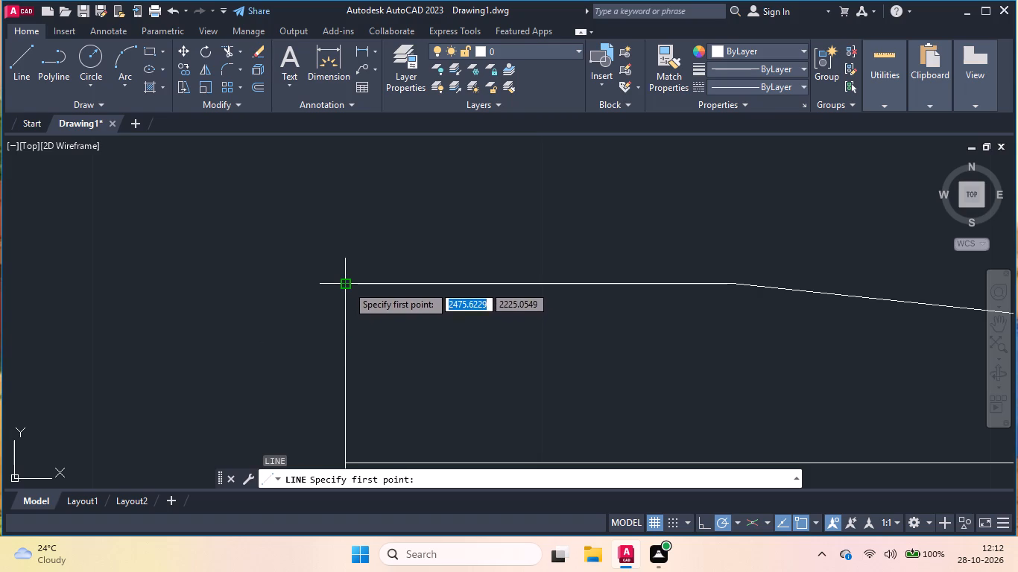
scroll(352, 267, down, 1)
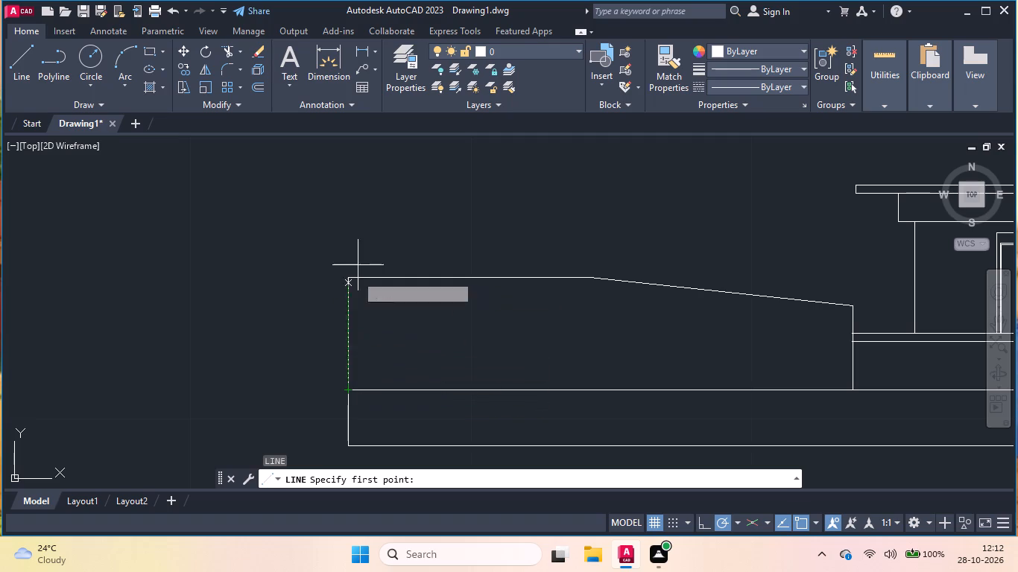
key(2)
key(Return)
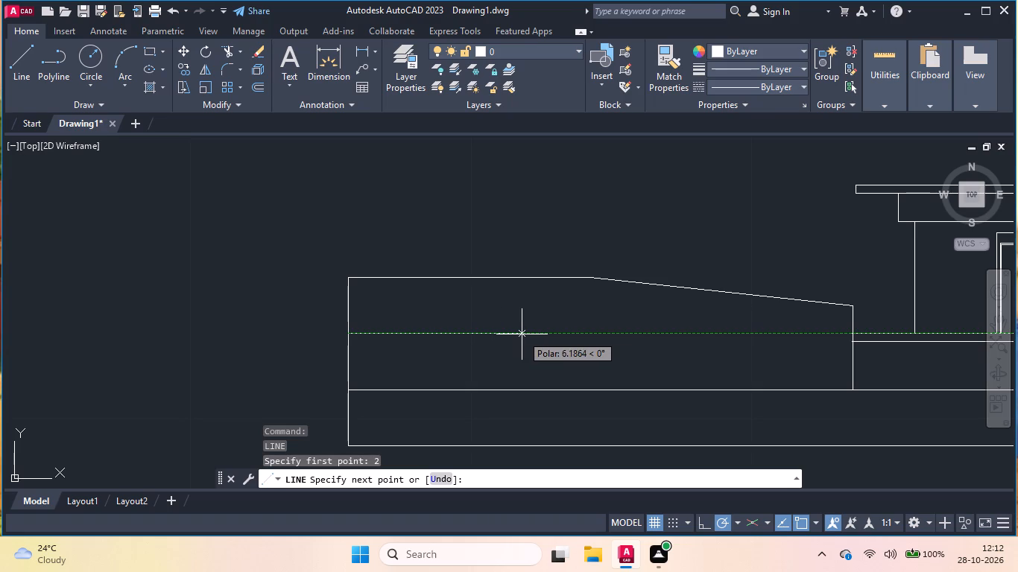
click(525, 333)
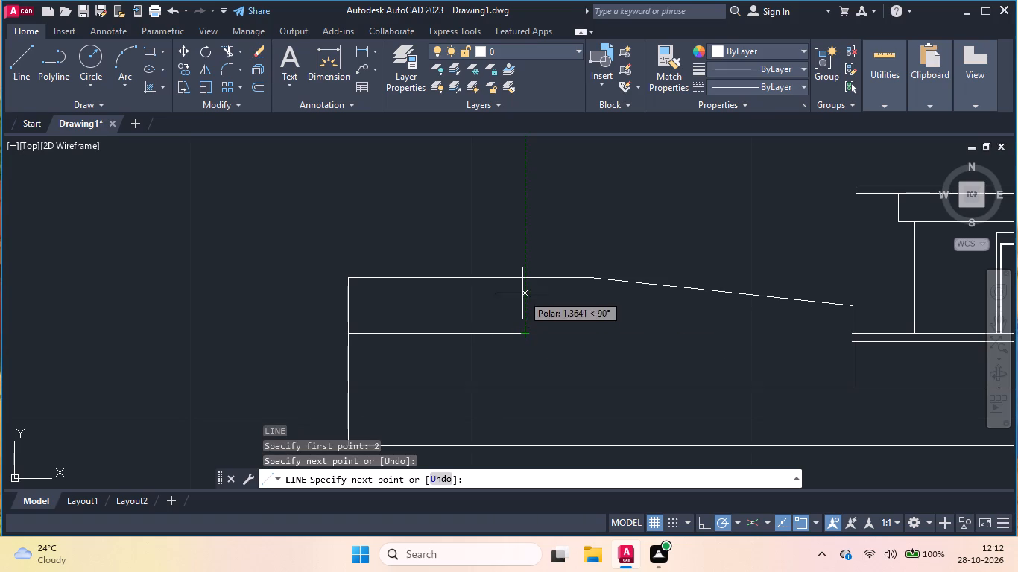
click(522, 280)
key(Return)
Draw a rectangular pane about 2.7 by 1.75 units inside the west end of the window frame.
key(Return)
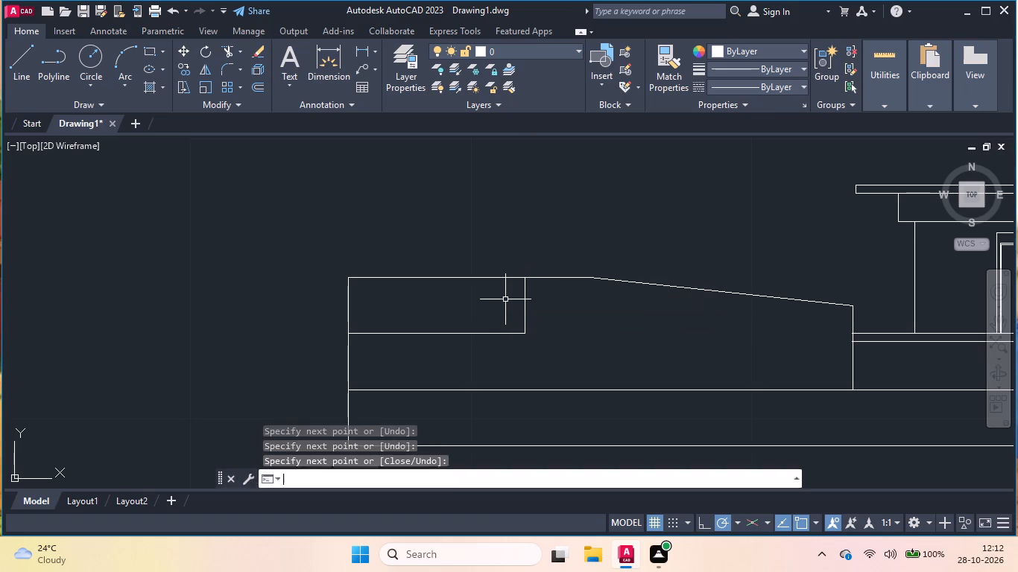
scroll(361, 285, up, 1)
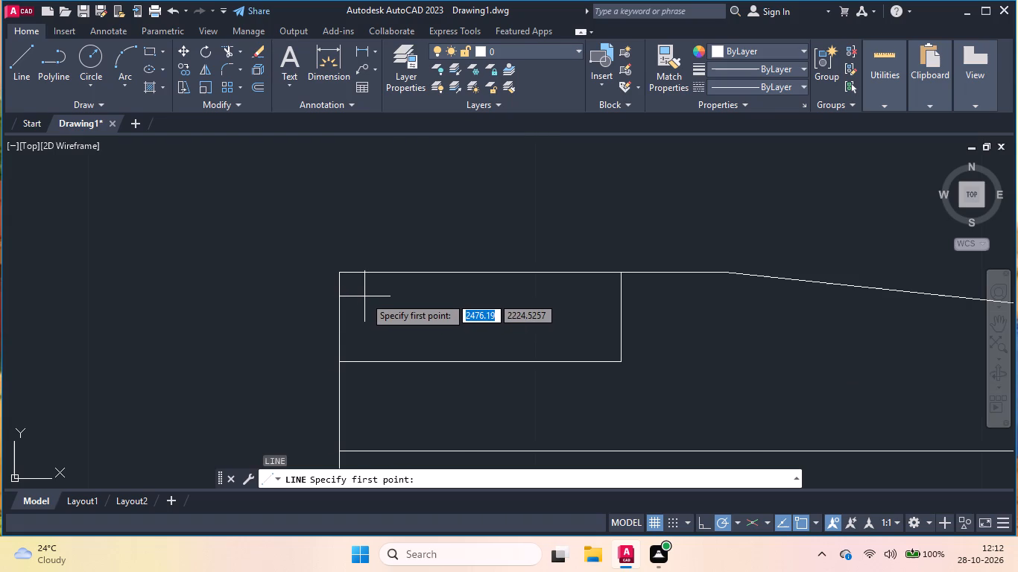
scroll(350, 337, up, 1)
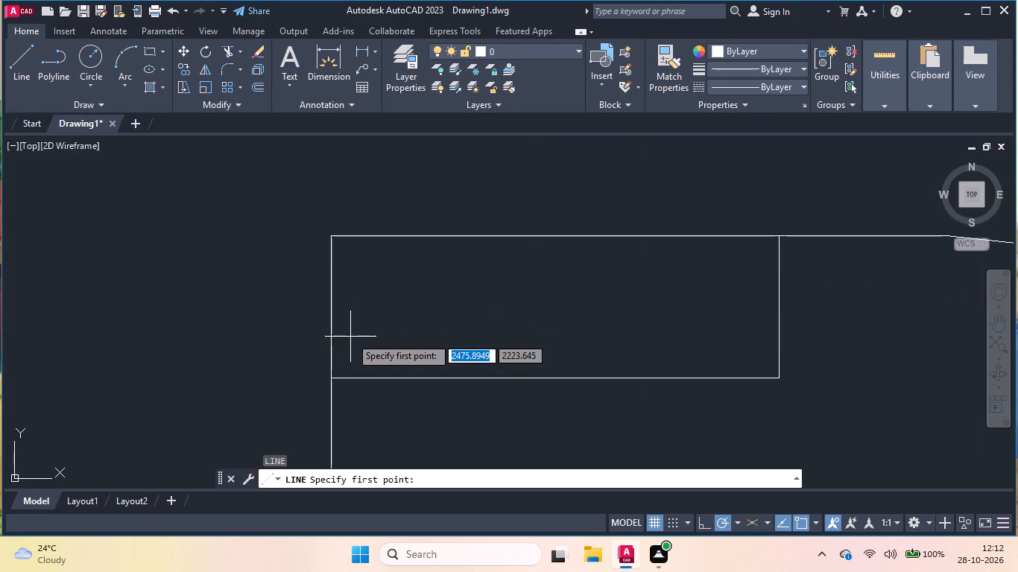
scroll(350, 359, up, 1)
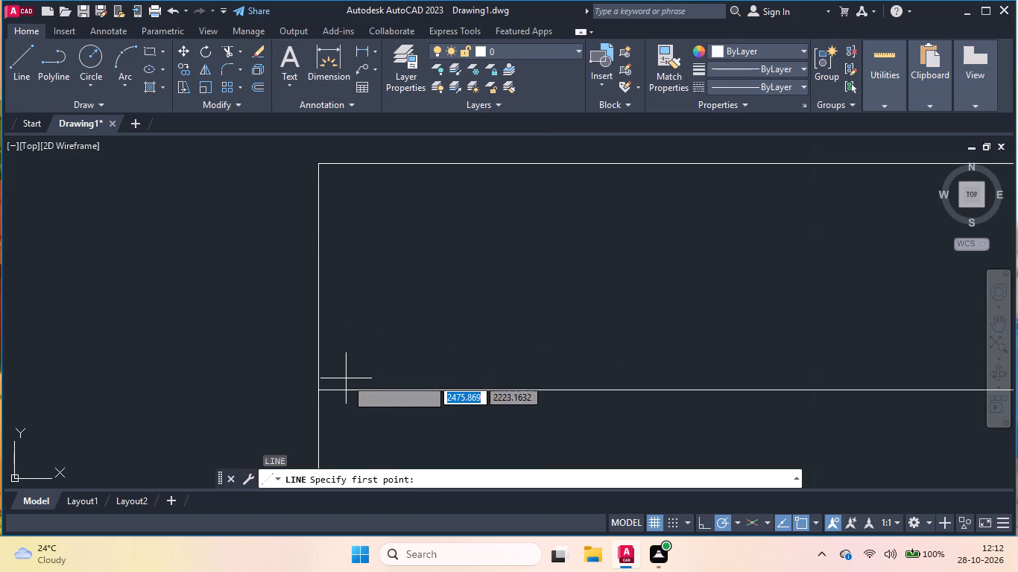
click(346, 378)
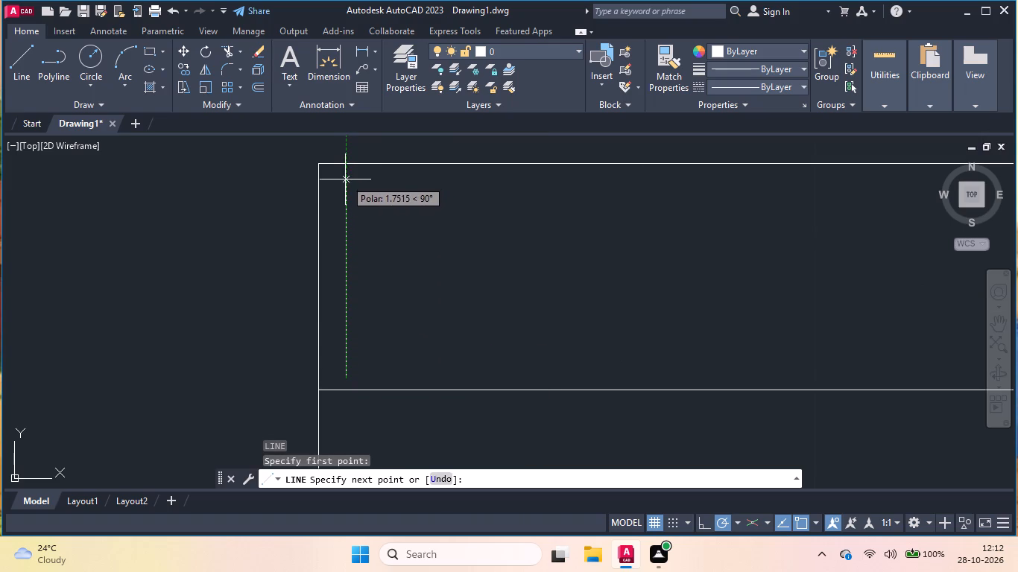
click(345, 179)
scroll(315, 257, down, 2)
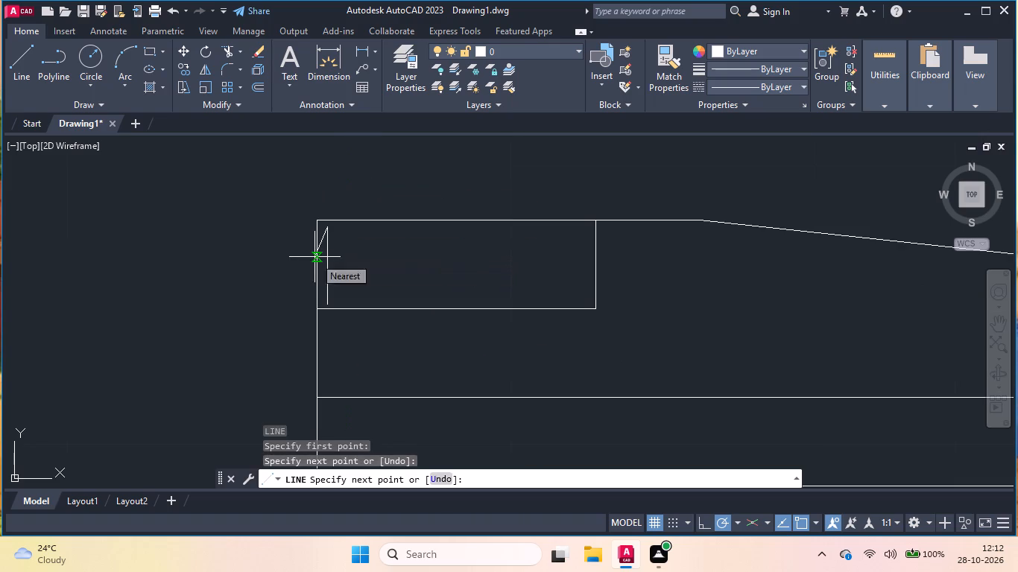
click(448, 229)
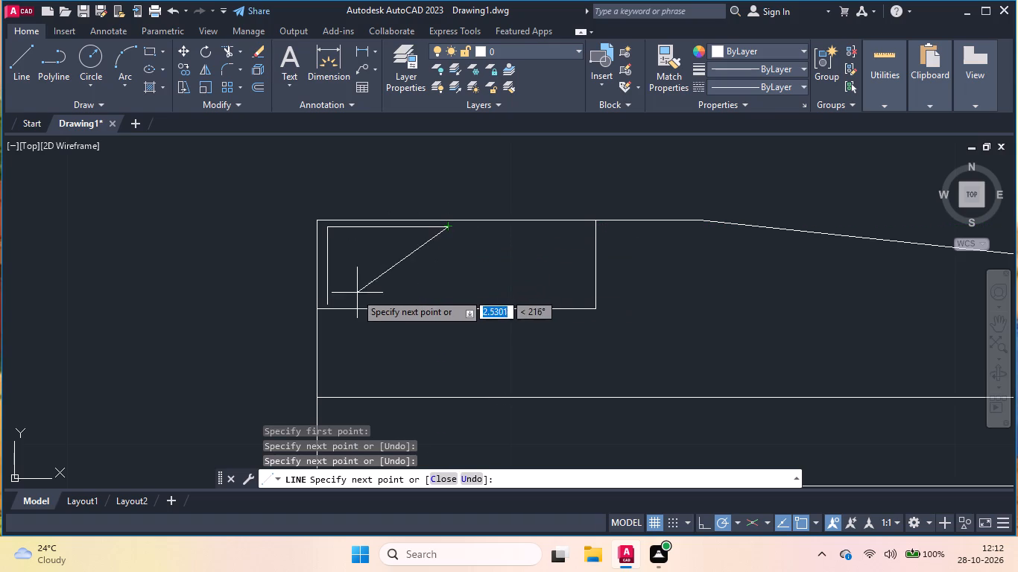
click(449, 304)
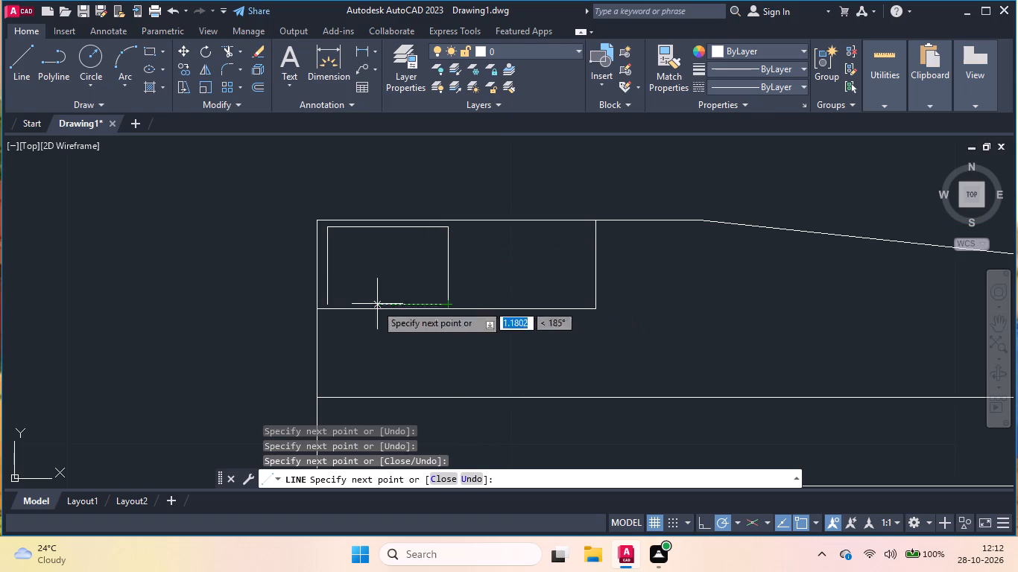
click(329, 300)
key(Return)
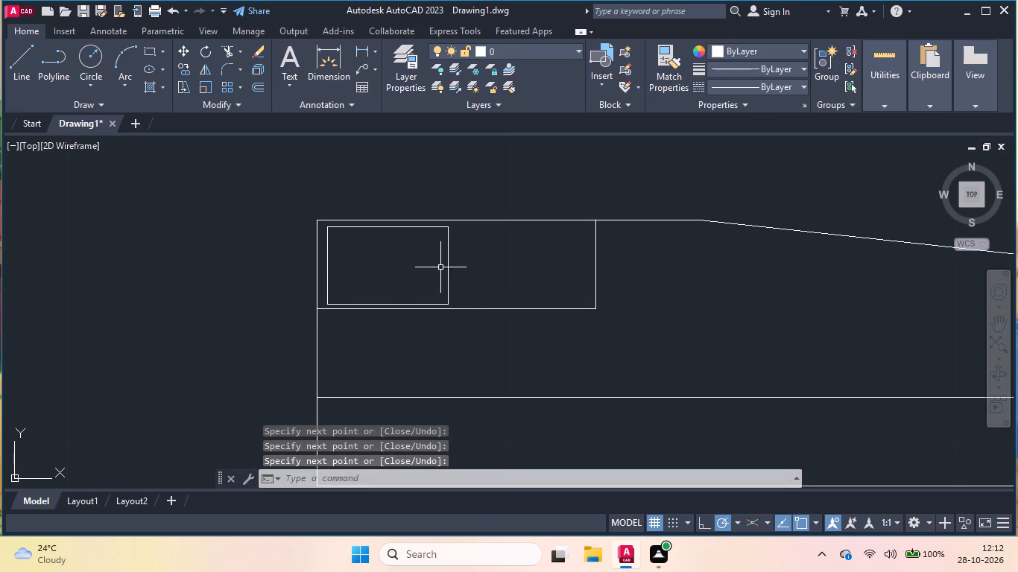
Copy the four pane lines about 3.2 units east, placing the second pane near the frame's east edge.
click(449, 264)
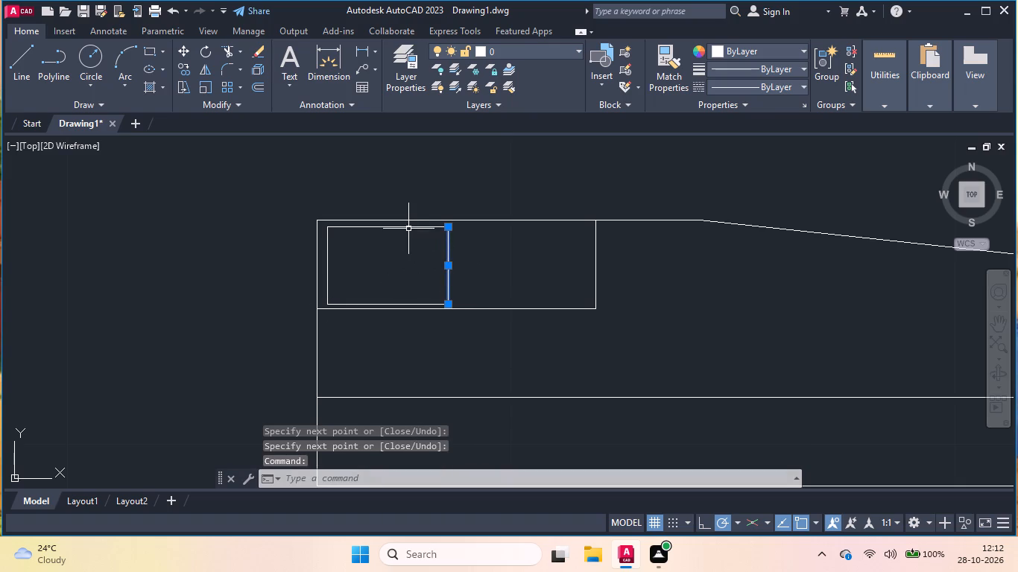
click(408, 229)
click(328, 247)
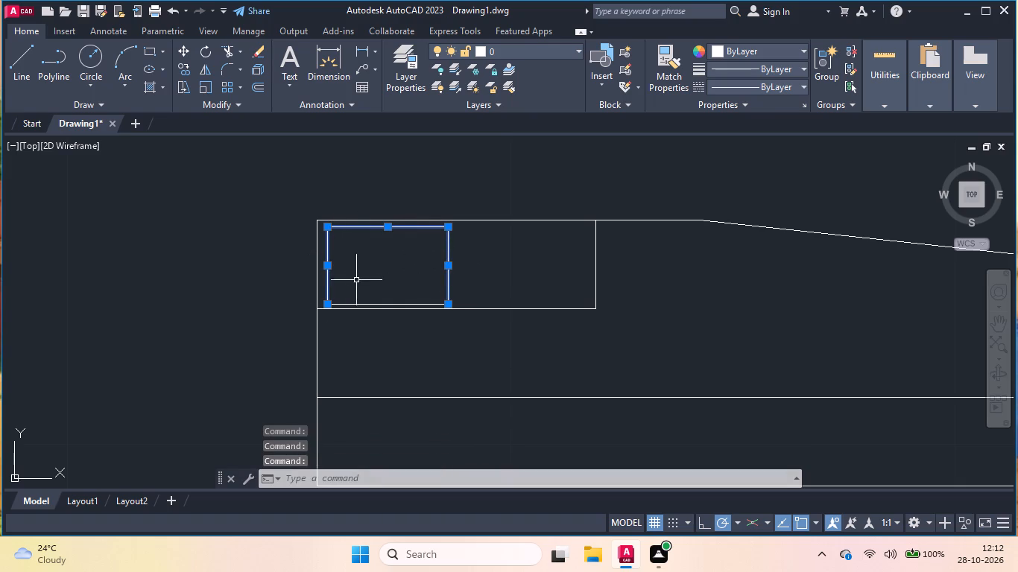
click(368, 302)
text(co)
key(Return)
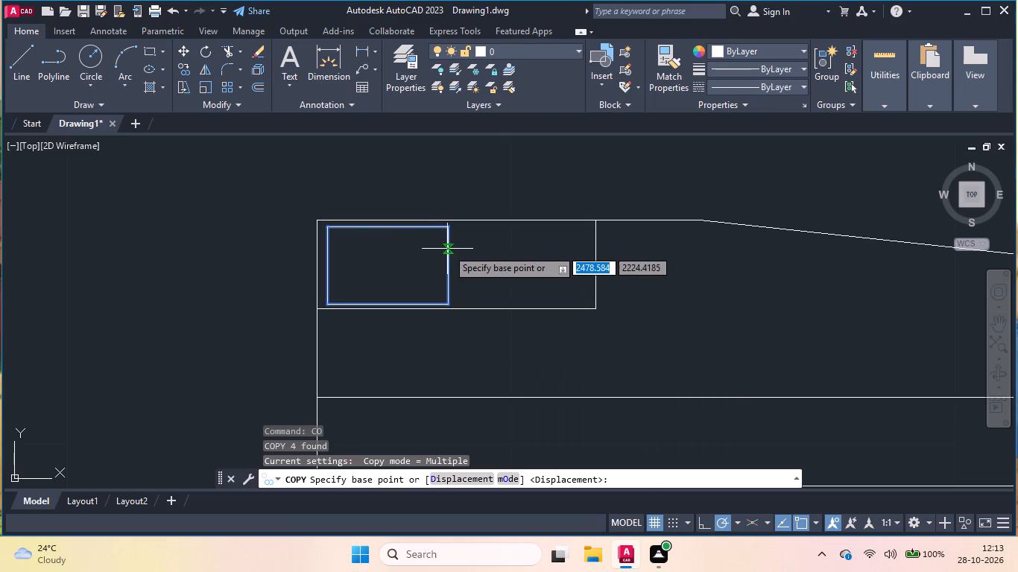
click(447, 249)
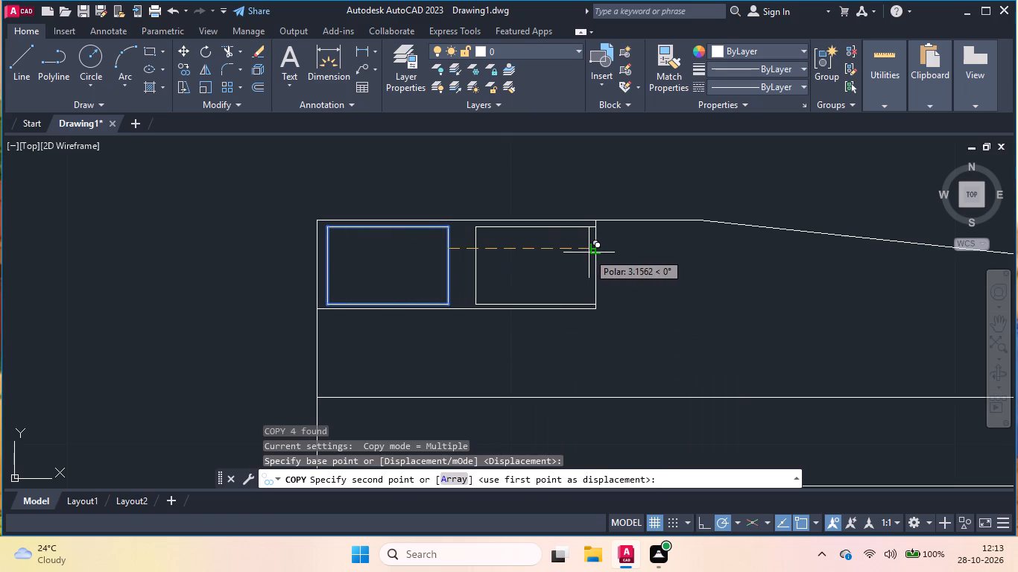
scroll(589, 252, up, 2)
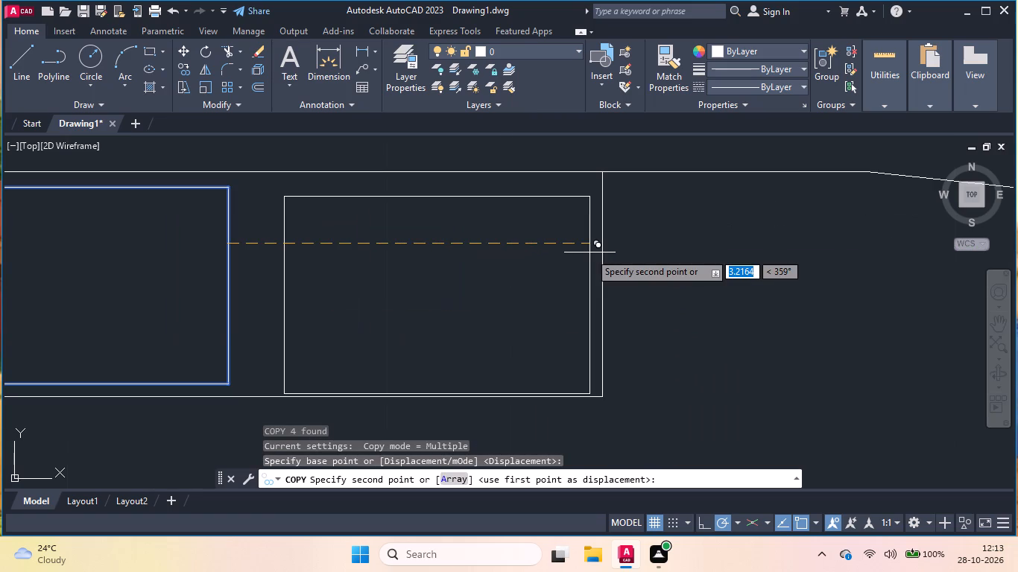
double_click(590, 250)
key(Return)
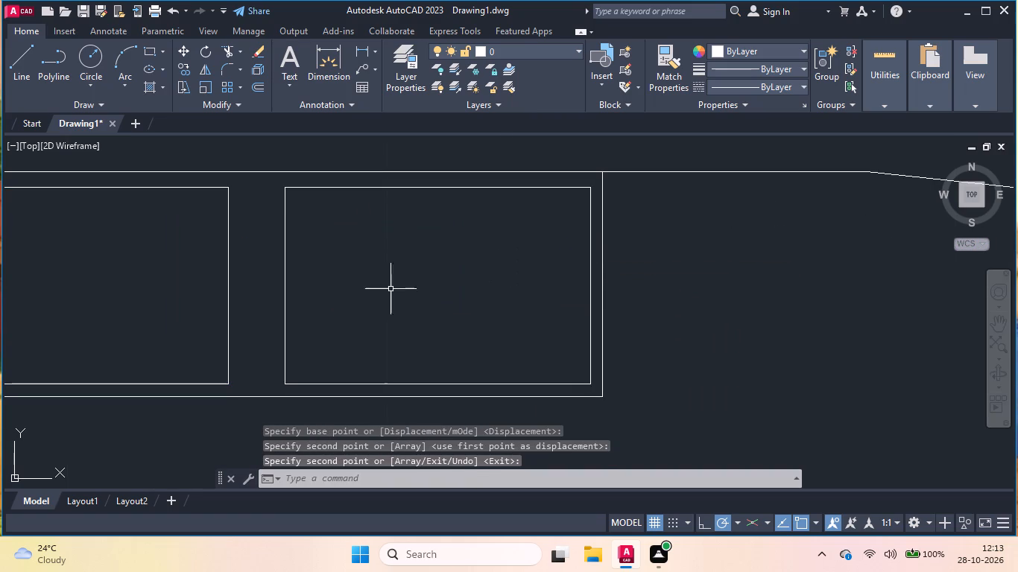
key(Return)
key(Return)
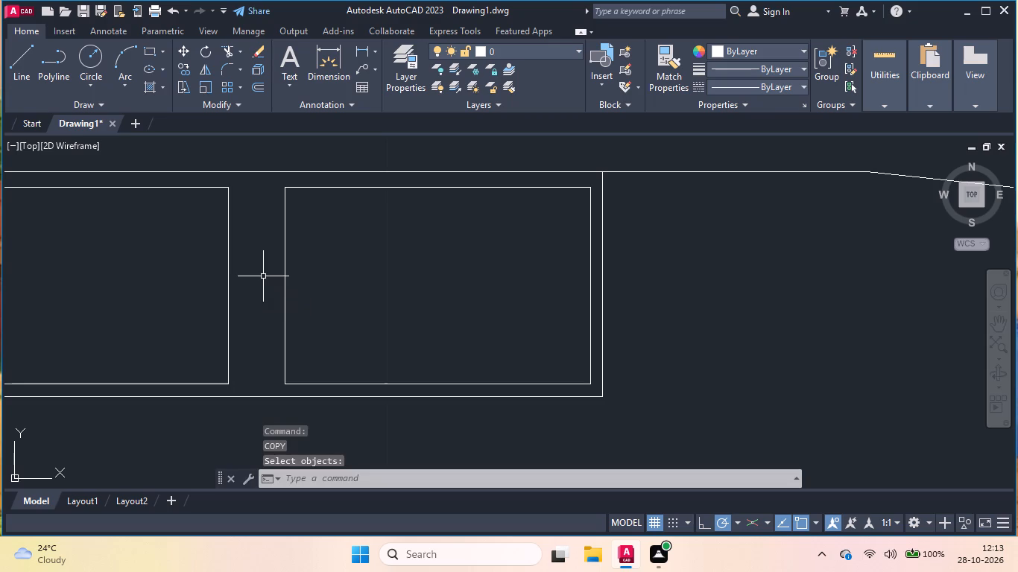
Draw a vertical divider between the two panes, from the frame's top edge to its bottom edge.
key(l)
key(Return)
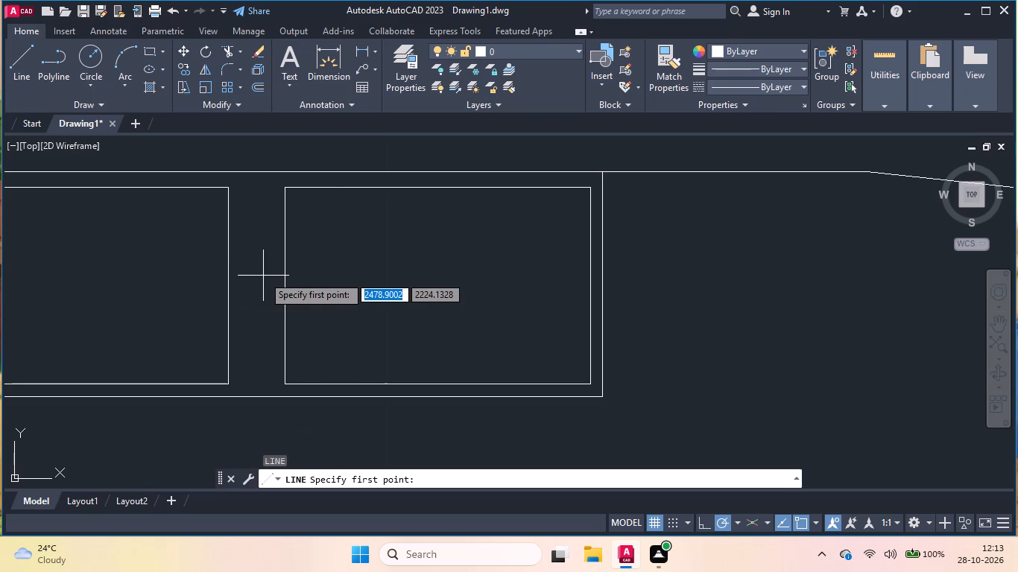
click(256, 171)
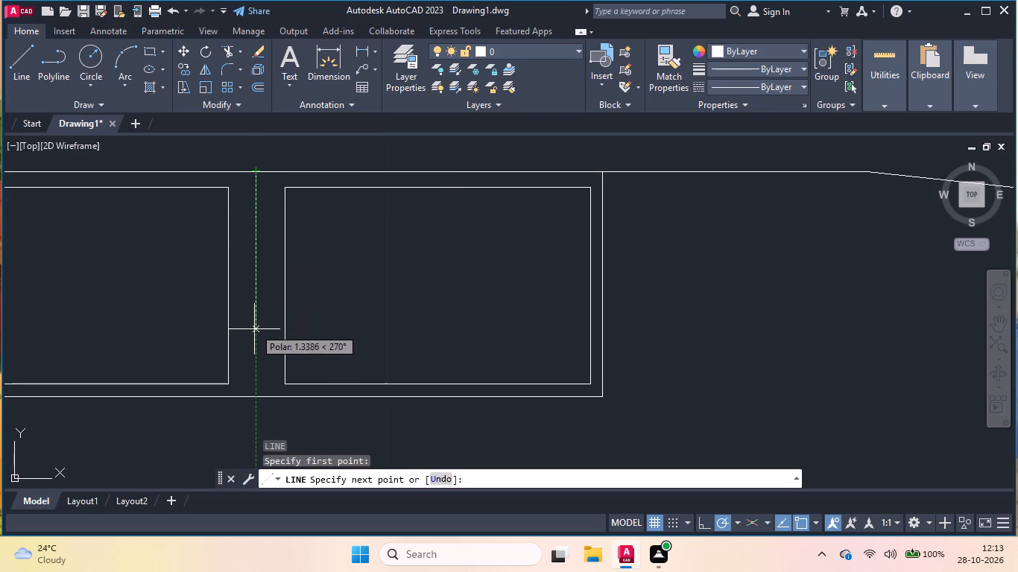
click(256, 396)
key(Return)
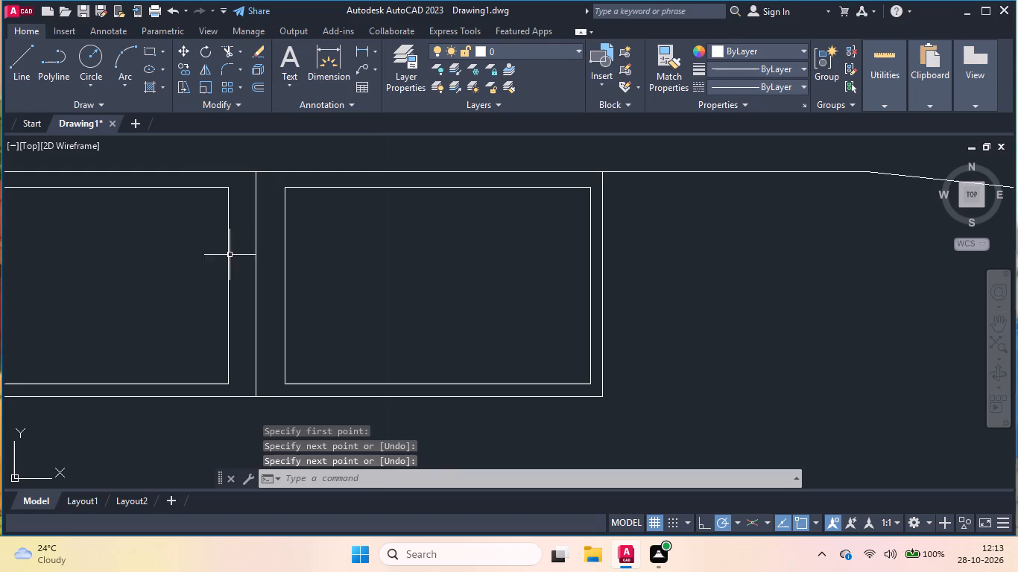
Draw a short slanted line from the west pane's upper east corner up to the window divider.
key(Return)
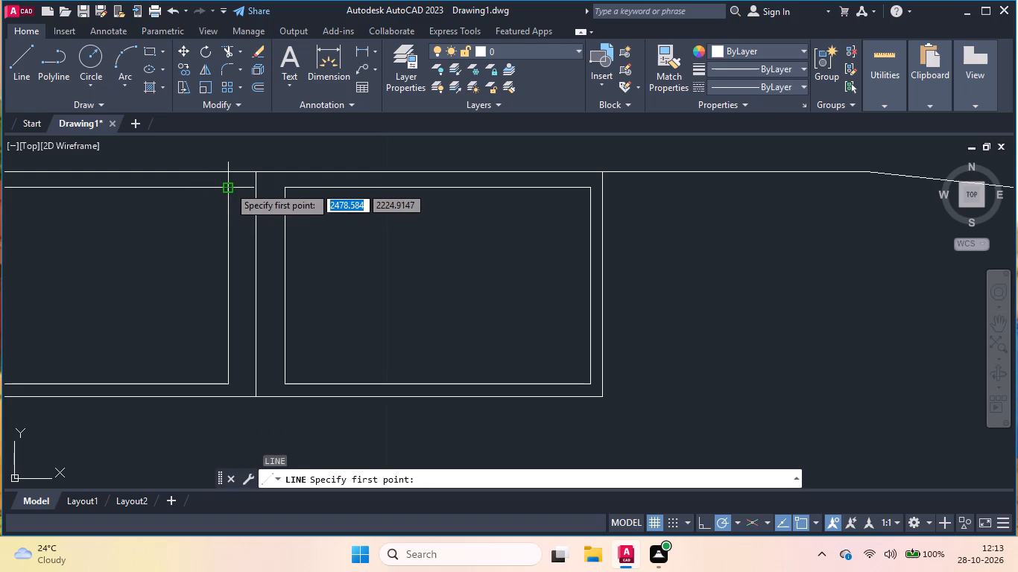
click(229, 185)
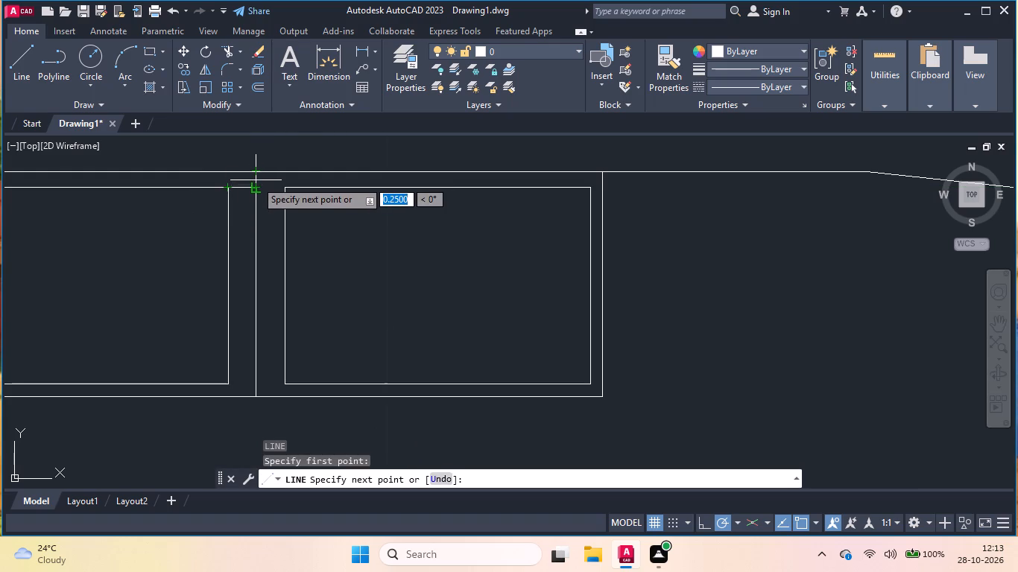
click(256, 179)
key(Return)
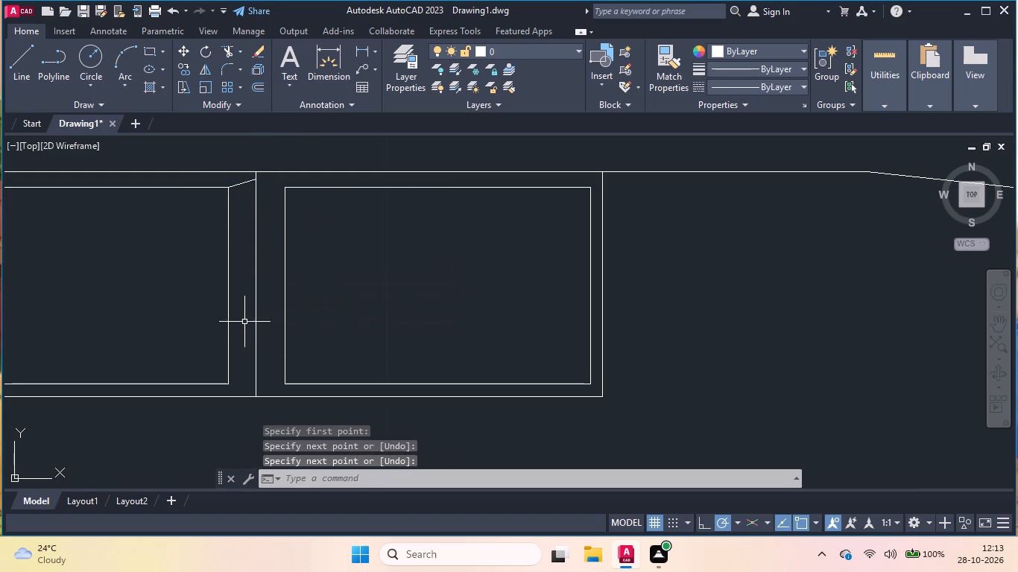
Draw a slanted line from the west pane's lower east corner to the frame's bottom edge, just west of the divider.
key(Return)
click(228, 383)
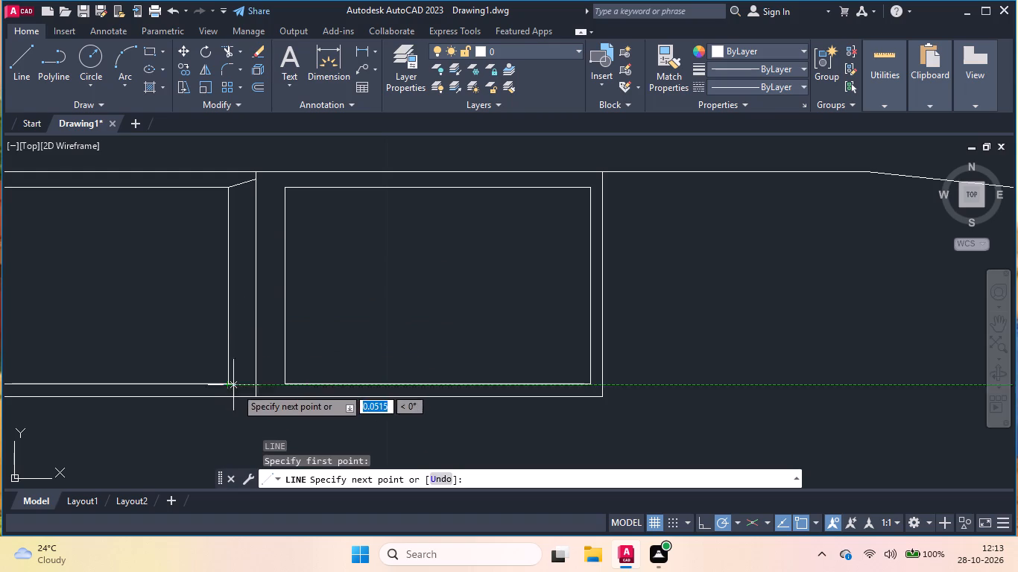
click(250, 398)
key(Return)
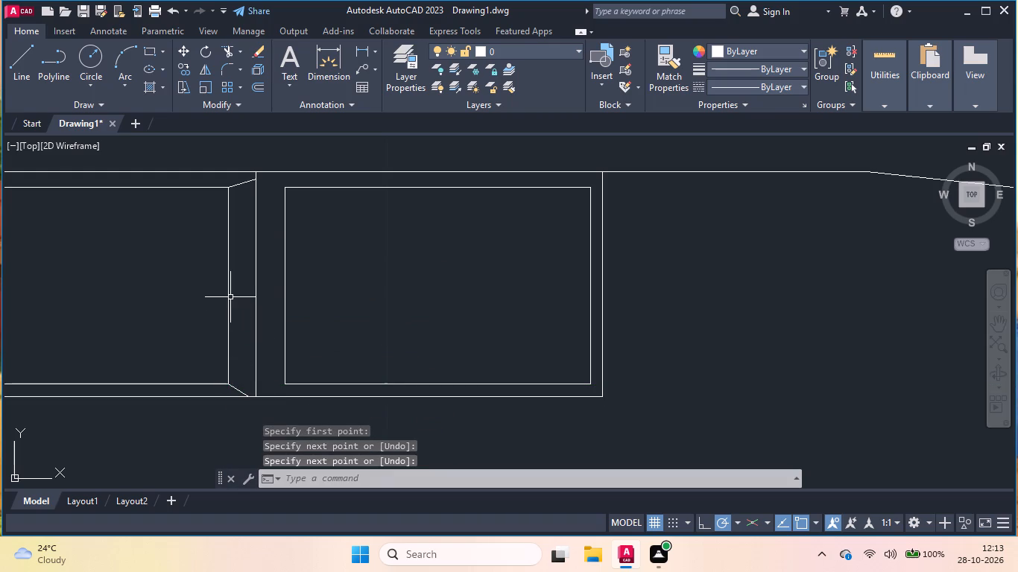
Draw a slanted line from the upper slant's end on the divider down to the east pane's west edge, near its top corner.
key(Return)
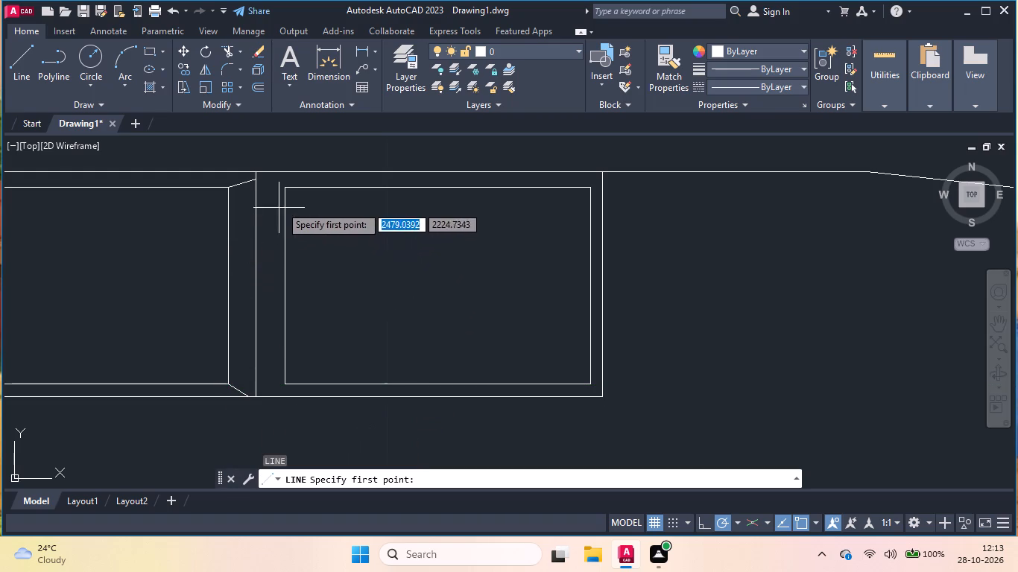
click(257, 178)
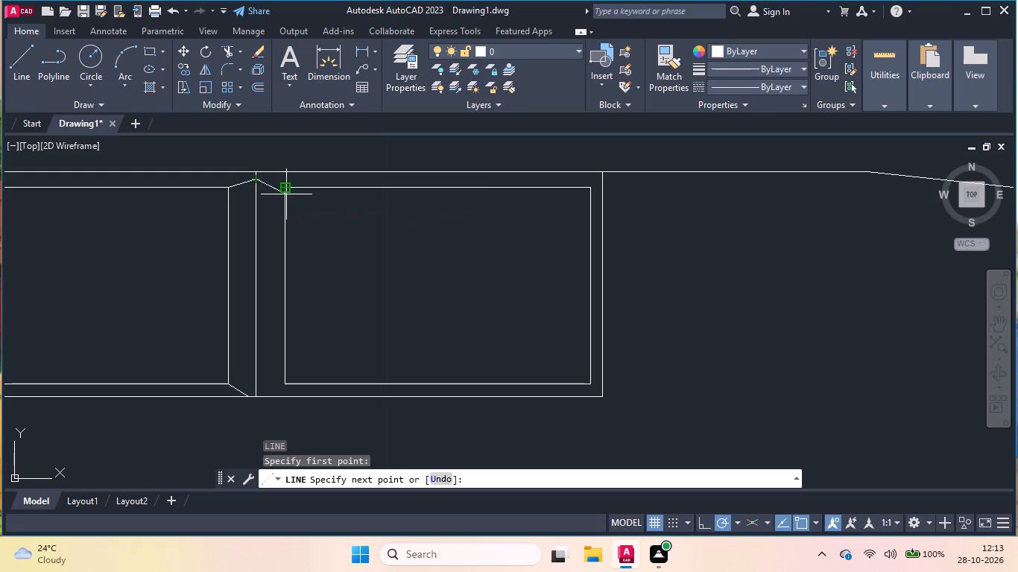
scroll(282, 192, up, 3)
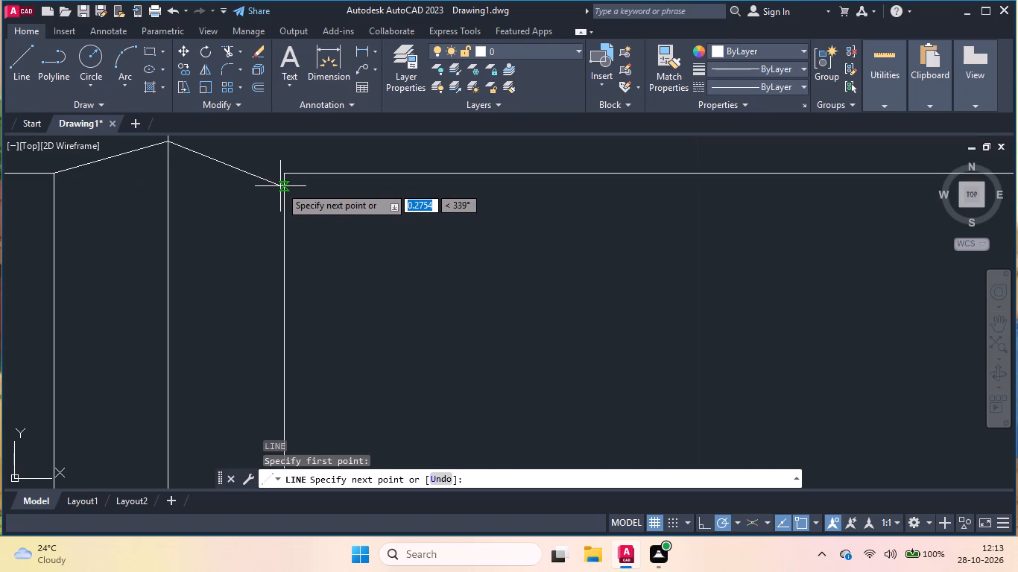
click(284, 185)
key(Return)
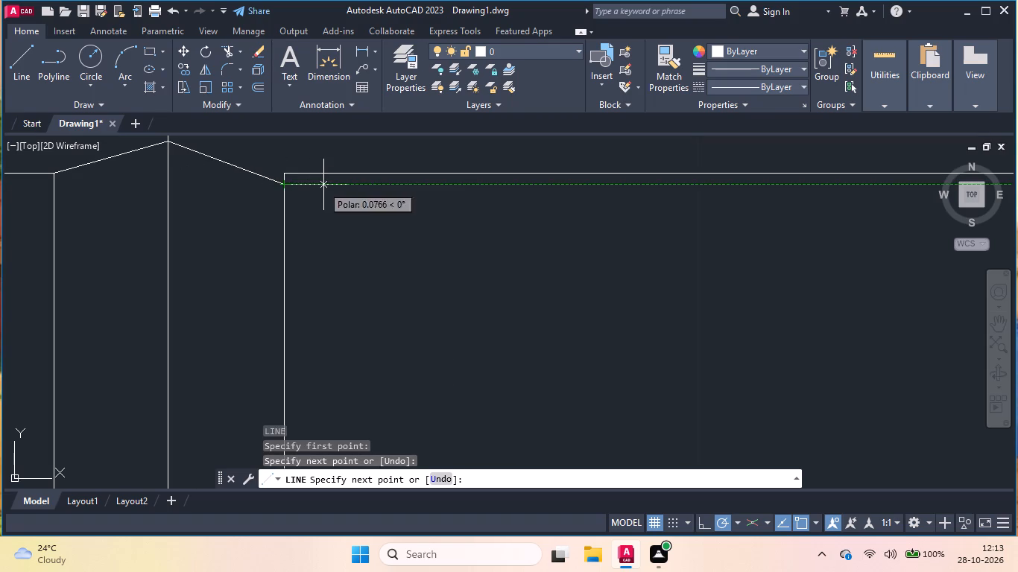
Draw a slanted line from the divider's bottom end up to the east pane's lower west corner.
scroll(323, 185, down, 3)
scroll(276, 387, up, 2)
key(Return)
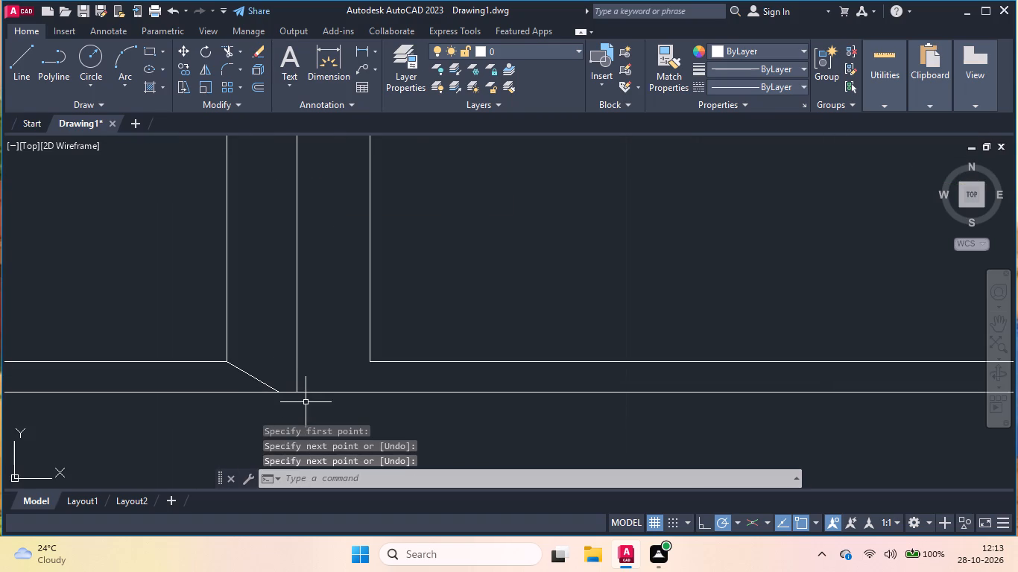
click(299, 389)
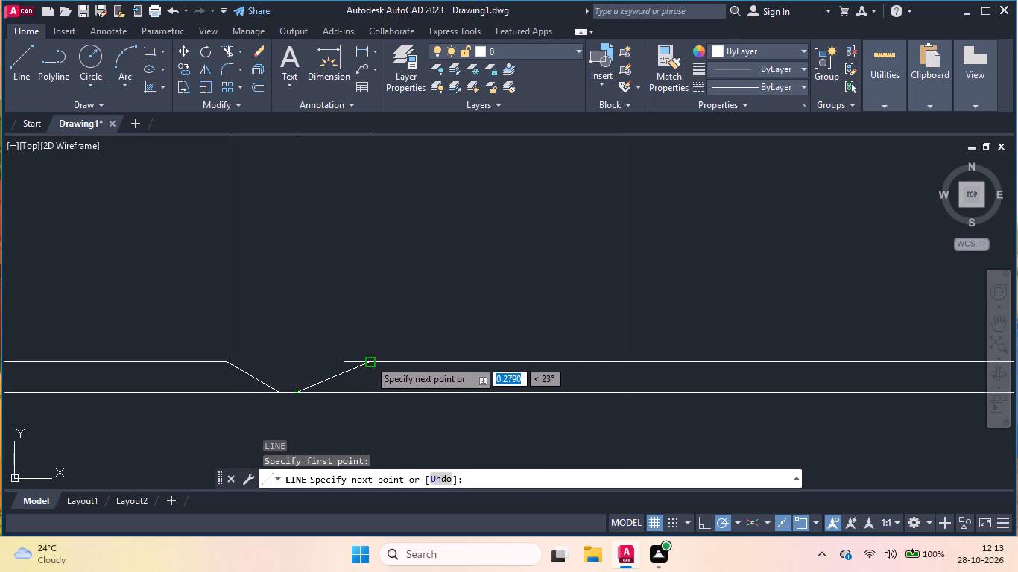
click(369, 360)
key(Return)
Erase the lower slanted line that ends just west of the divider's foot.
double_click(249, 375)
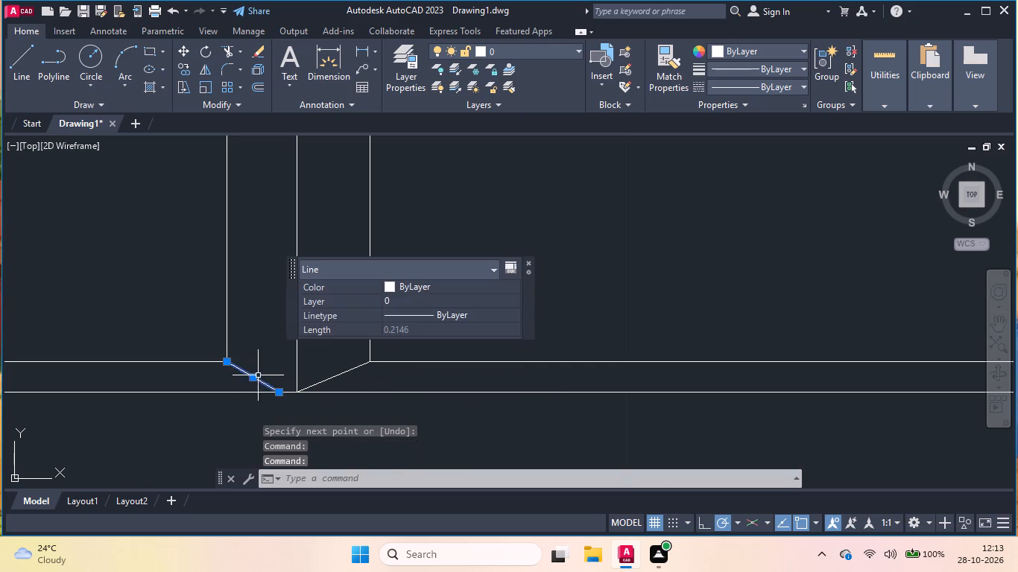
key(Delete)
Draw a slanted line from the divider's bottom end up to the west pane's lower east corner.
key(l)
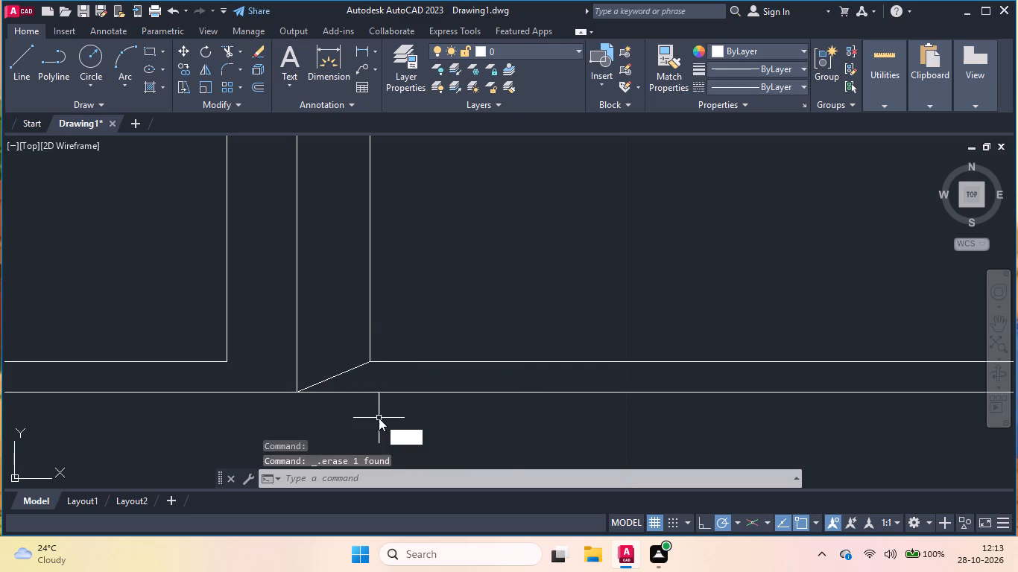
key(Return)
click(298, 392)
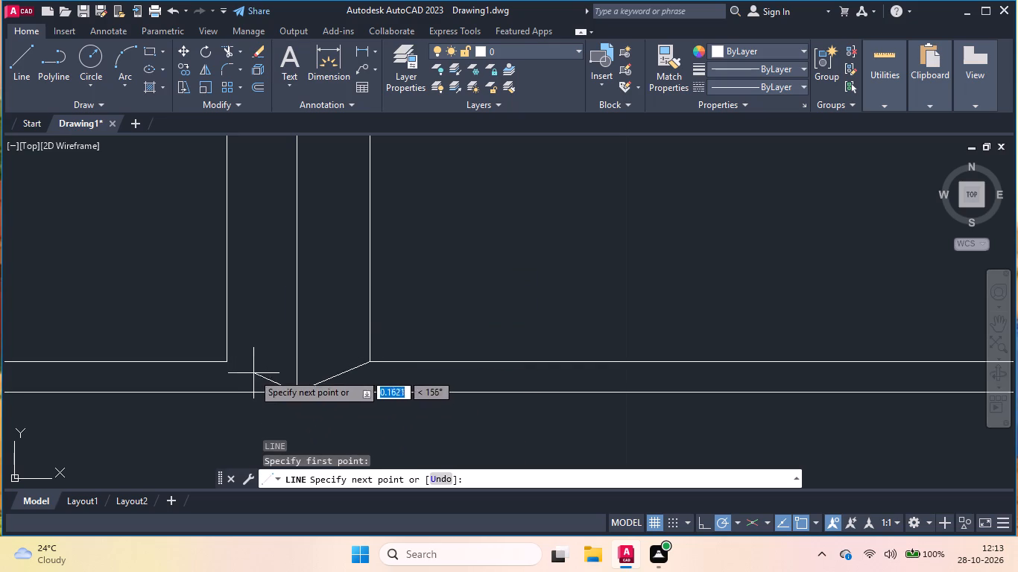
click(225, 361)
key(Return)
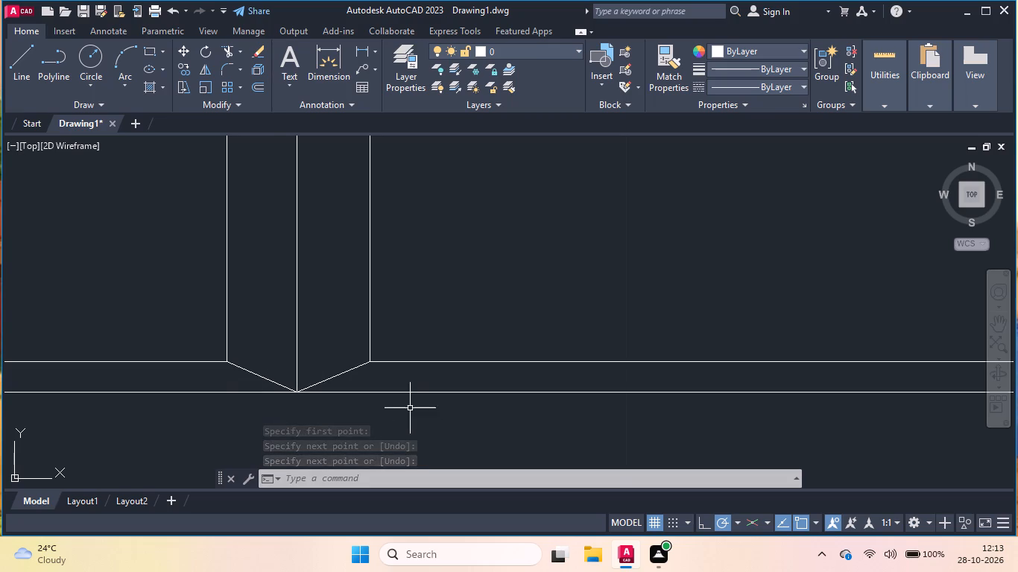
key(l)
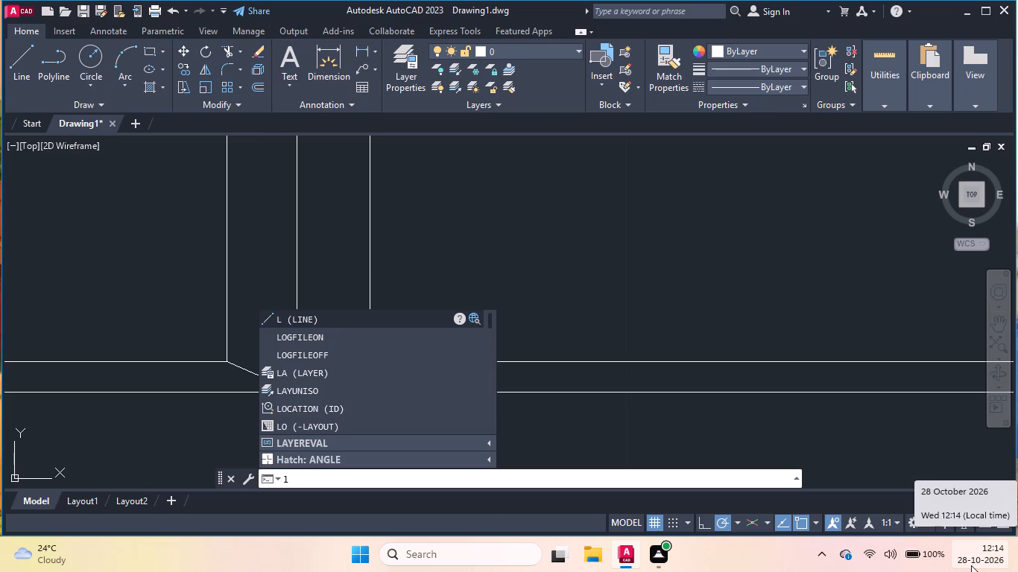
key(Escape)
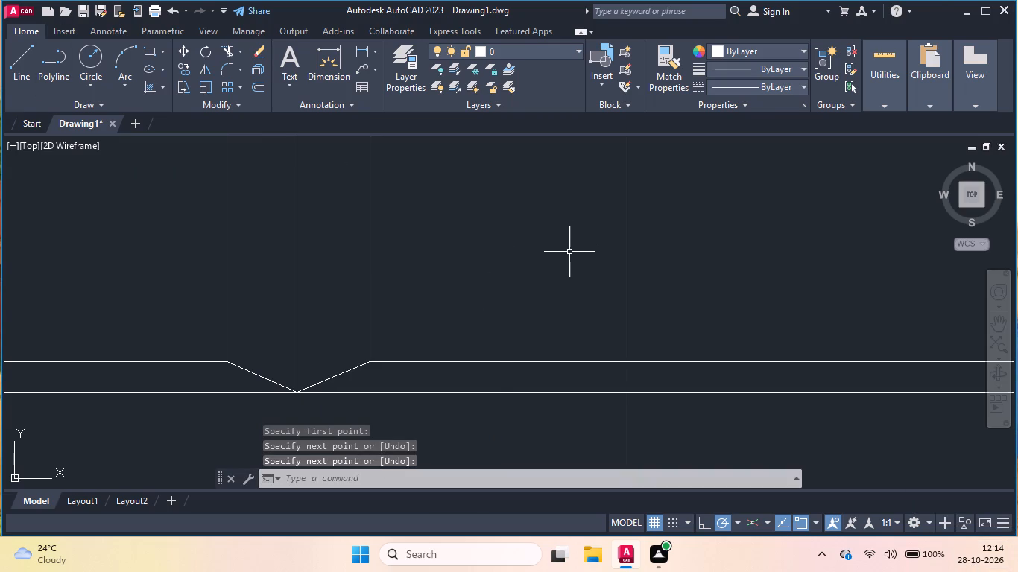
Draw a two-segment peak between the panes, starting about 0.3 units below the west pane's top and meeting its apex on the divider.
scroll(554, 250, down, 1)
key(l)
key(Return)
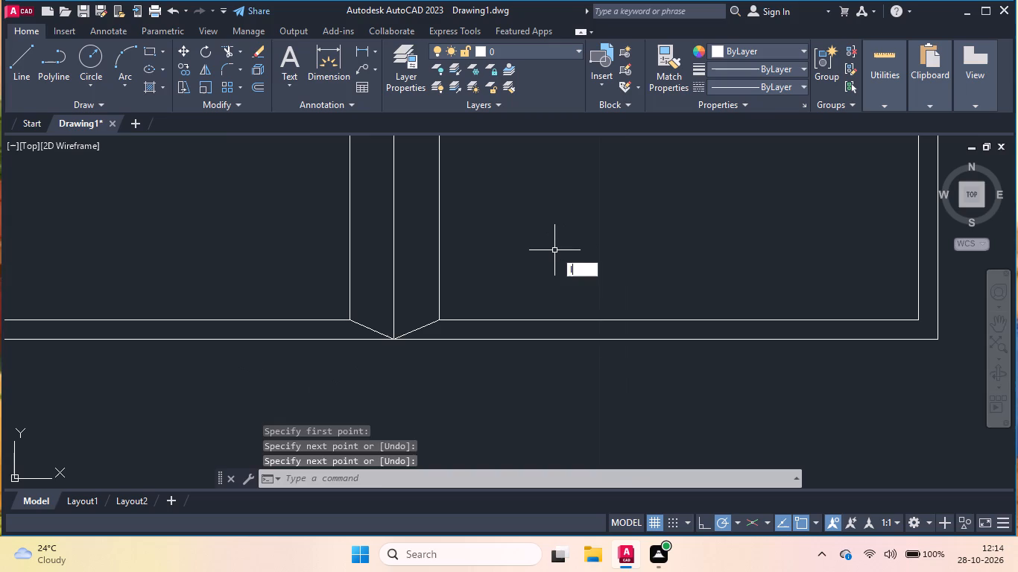
scroll(554, 250, down, 1)
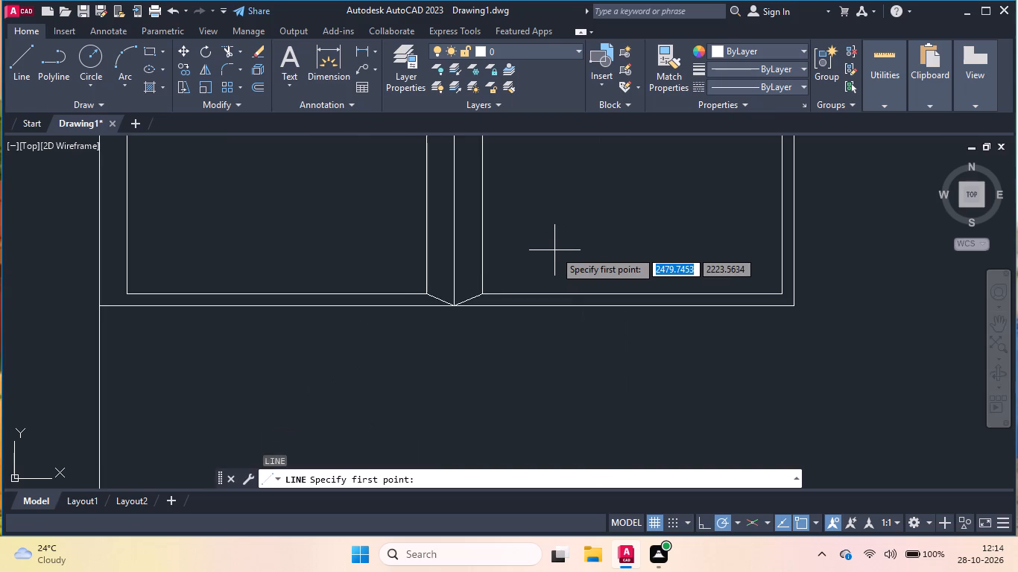
scroll(554, 250, down, 2)
scroll(455, 178, up, 1)
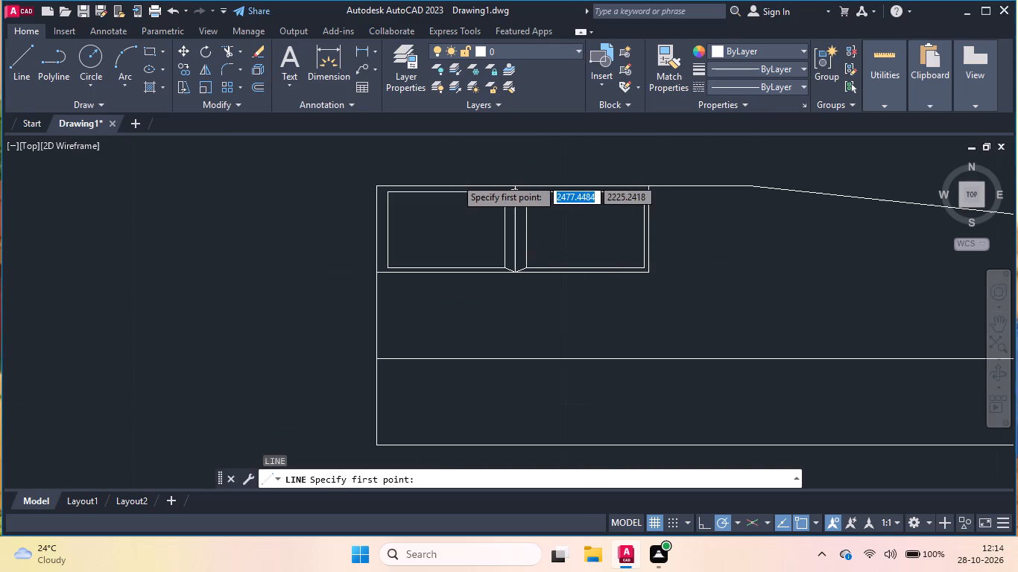
scroll(455, 178, up, 1)
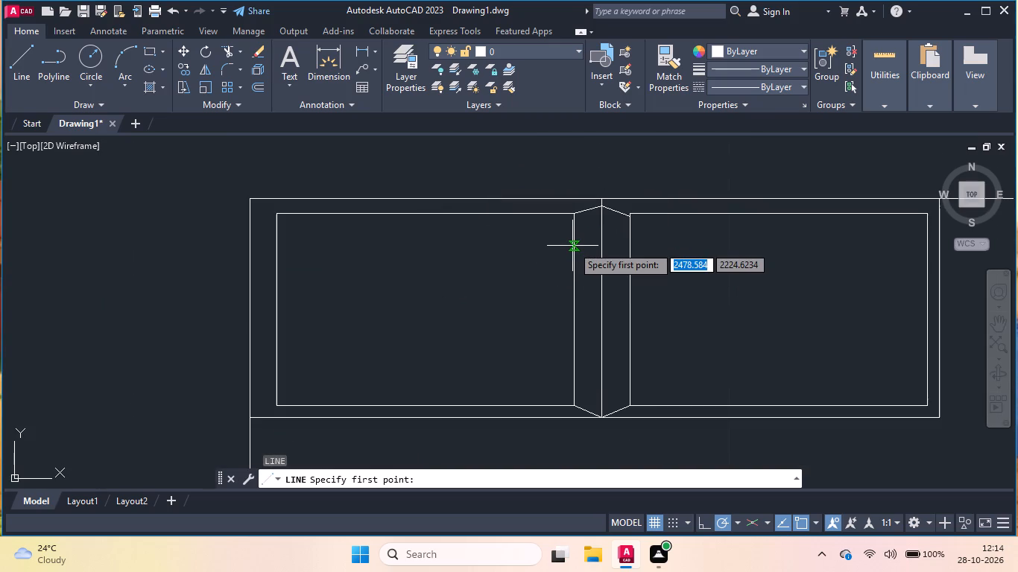
click(574, 244)
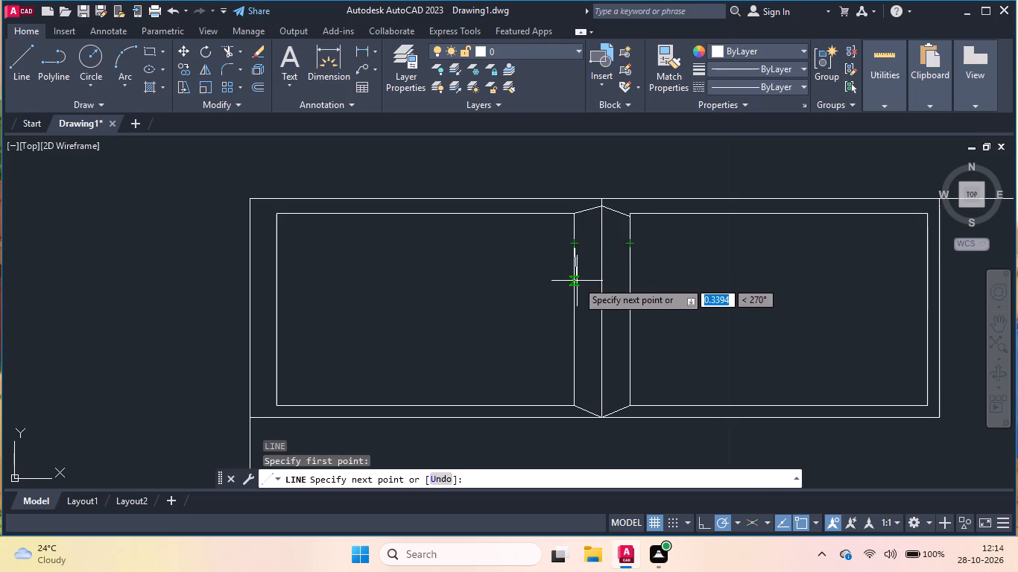
scroll(569, 220, up, 1)
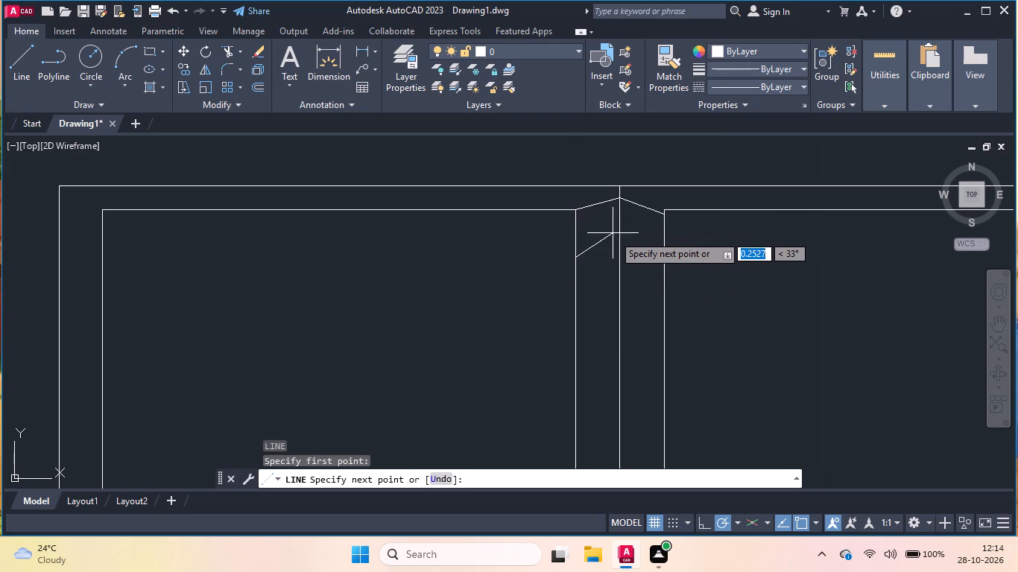
click(620, 239)
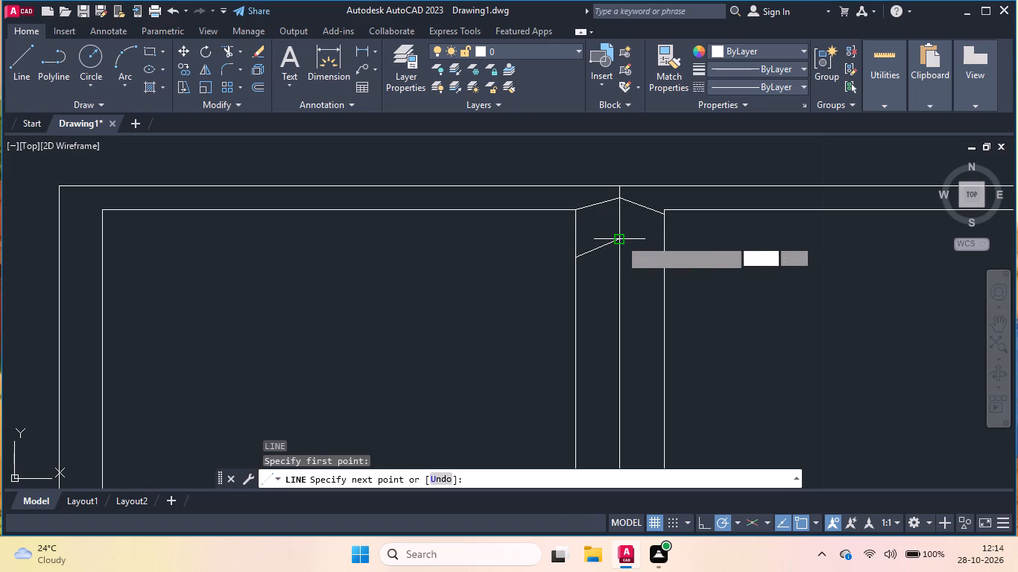
click(663, 253)
key(Return)
Draw a two-segment horizontal line under the peak, from the west pane's edge through the divider to the east pane's edge.
key(Return)
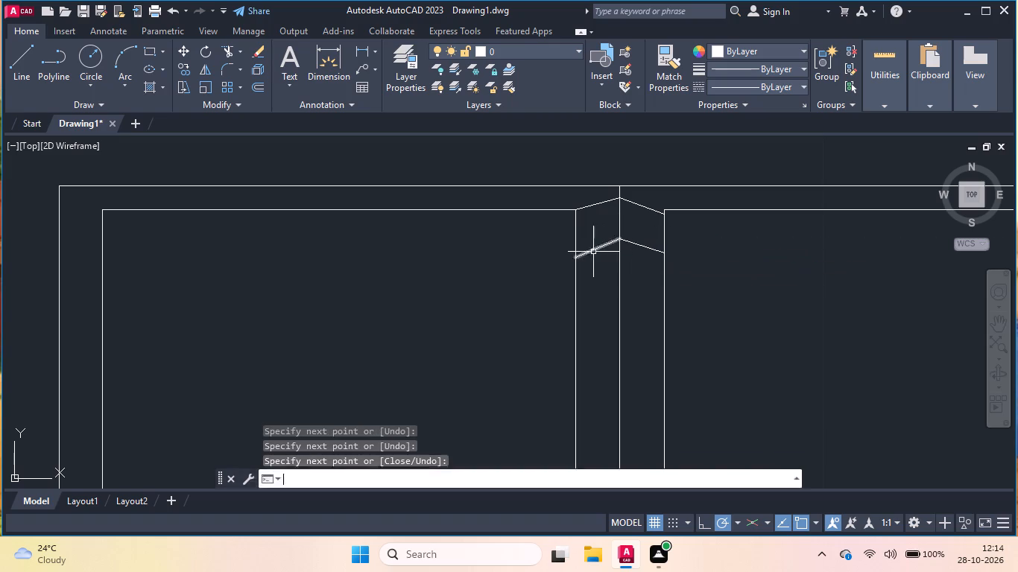
double_click(576, 262)
click(623, 260)
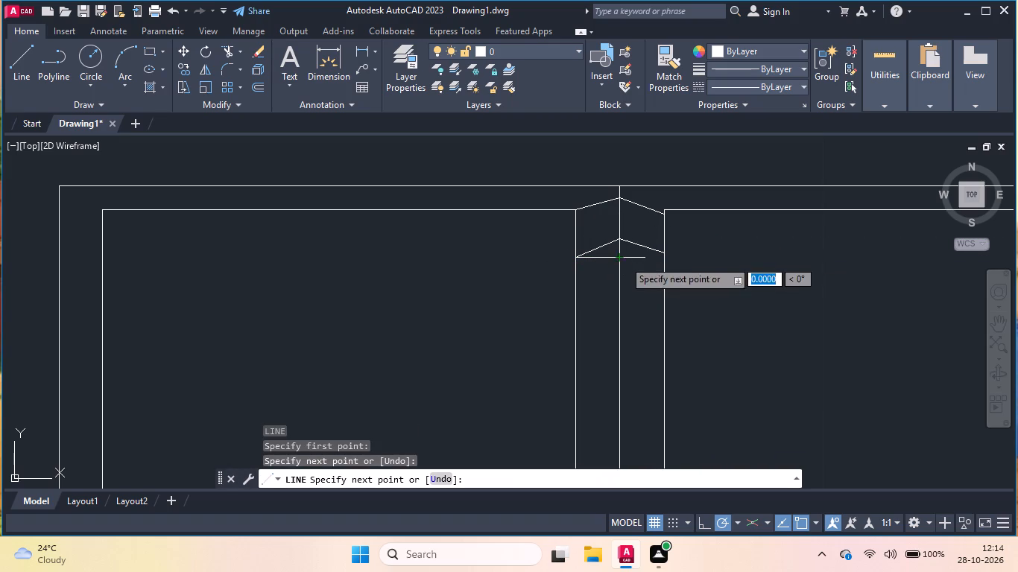
click(664, 259)
key(Return)
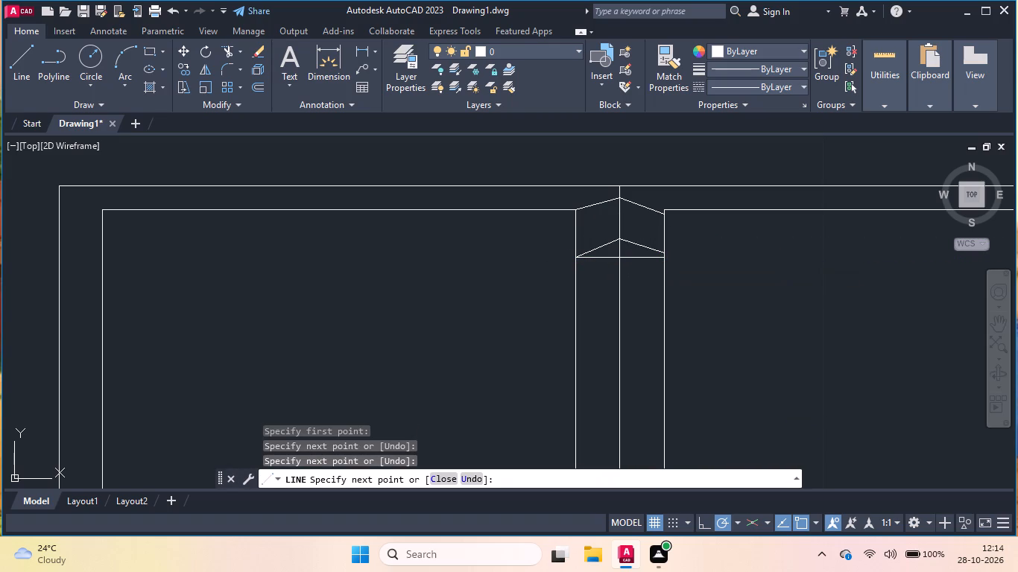
key(Return)
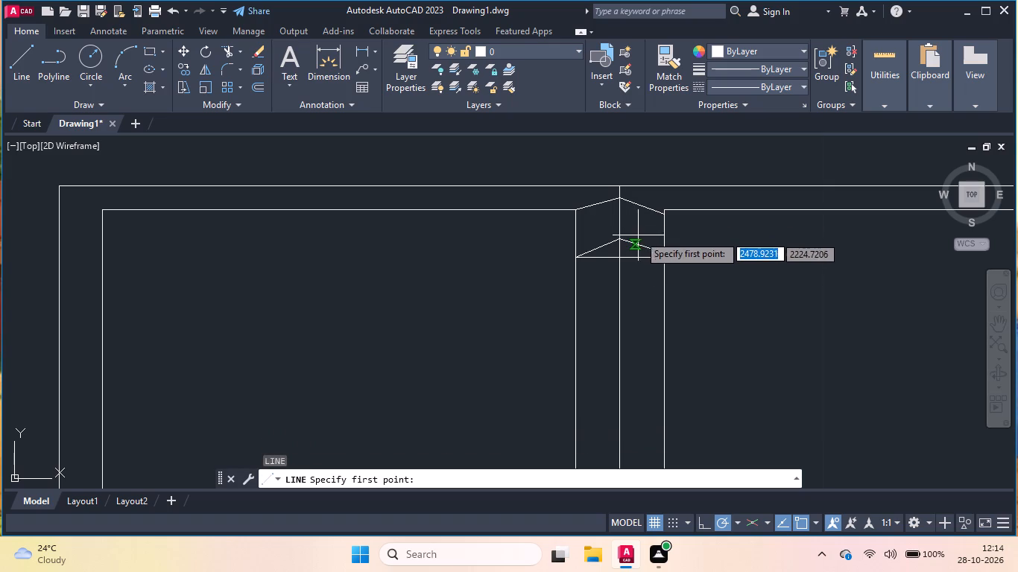
key(Escape)
Copy the peak's two slanted lines and the two horizontal segments about 1.23 units straight down, near the divider's bottom end.
click(644, 231)
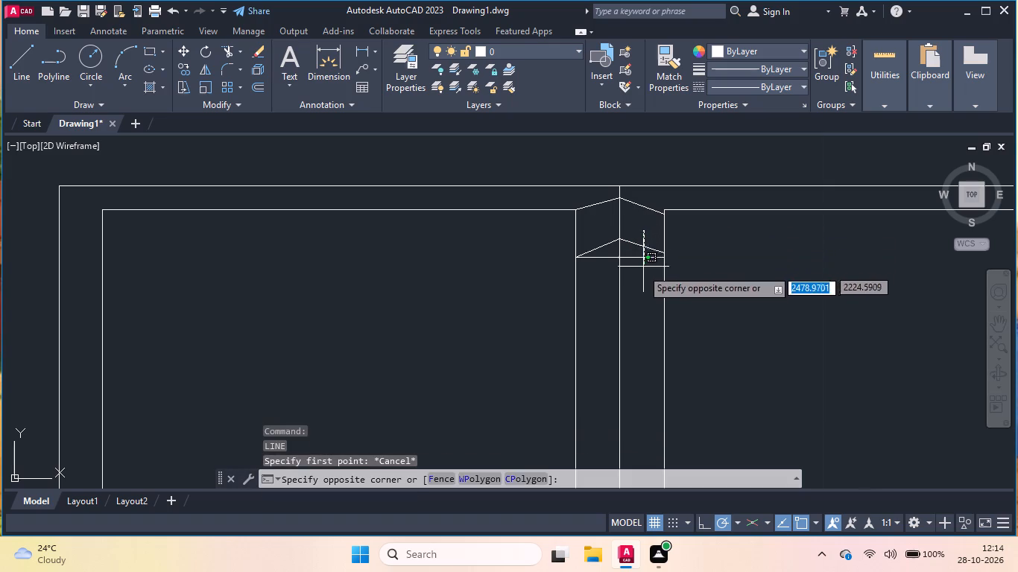
double_click(633, 276)
click(610, 236)
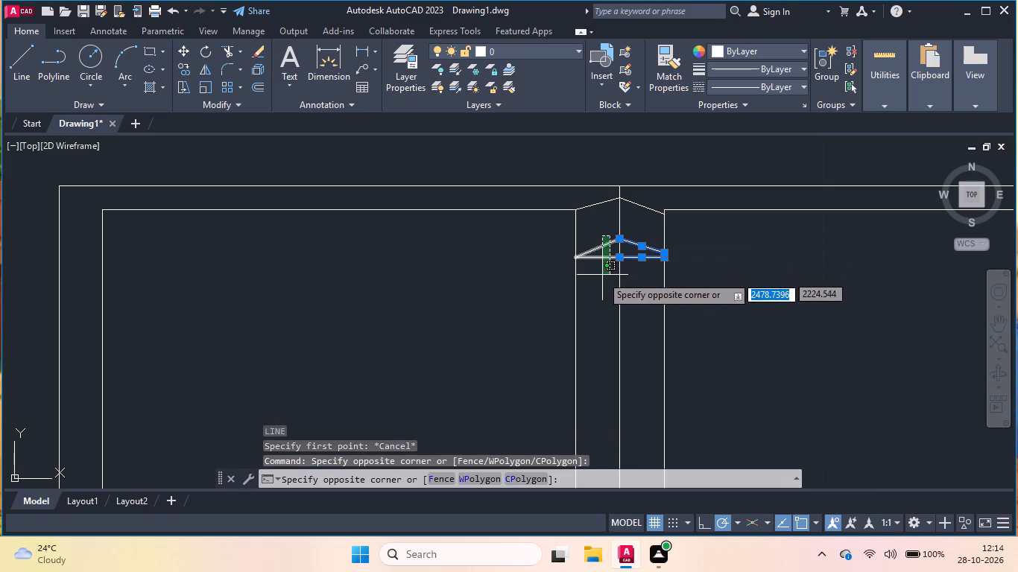
click(597, 277)
scroll(620, 208, down, 3)
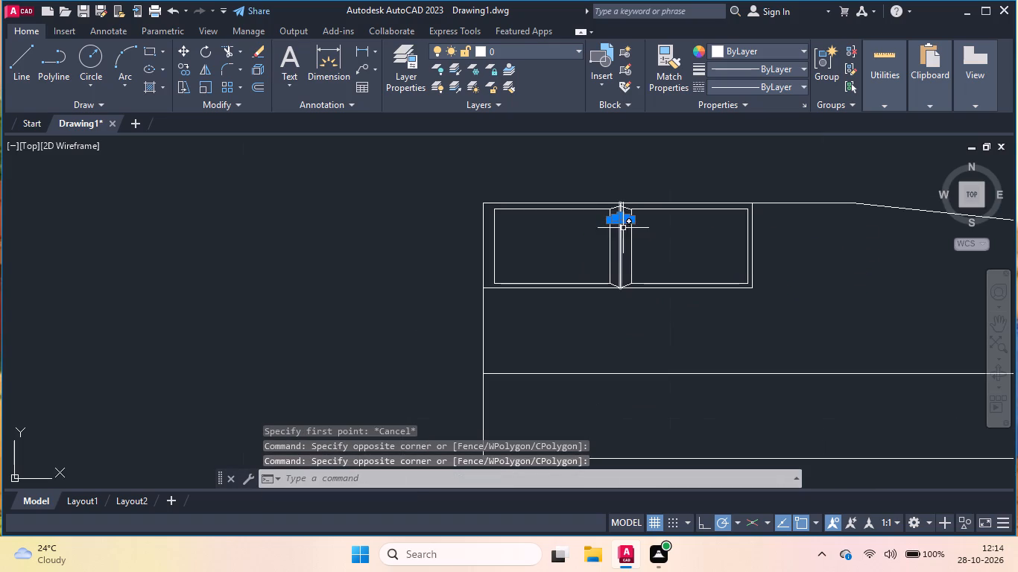
text(co)
key(Return)
click(627, 220)
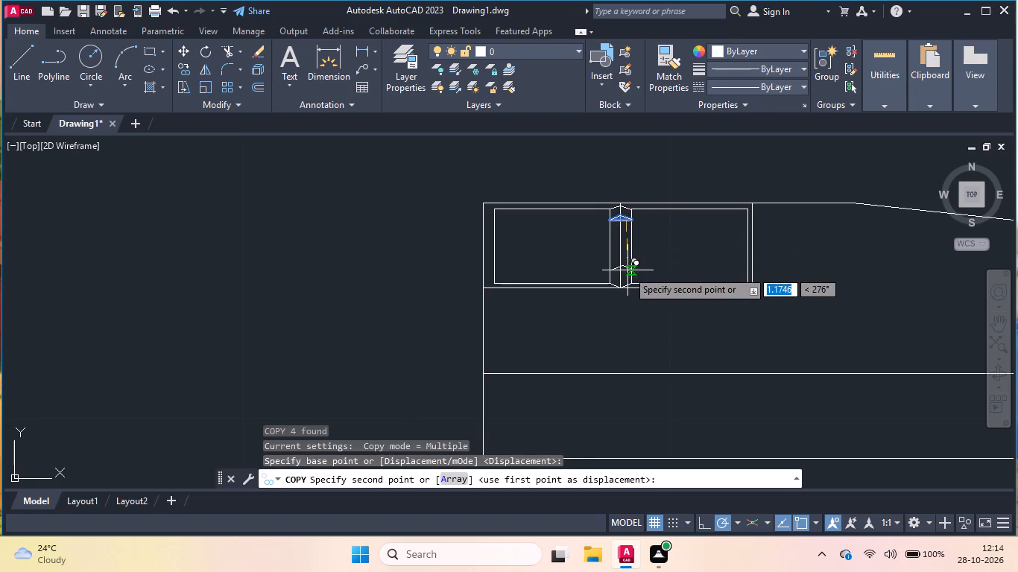
scroll(627, 270, up, 4)
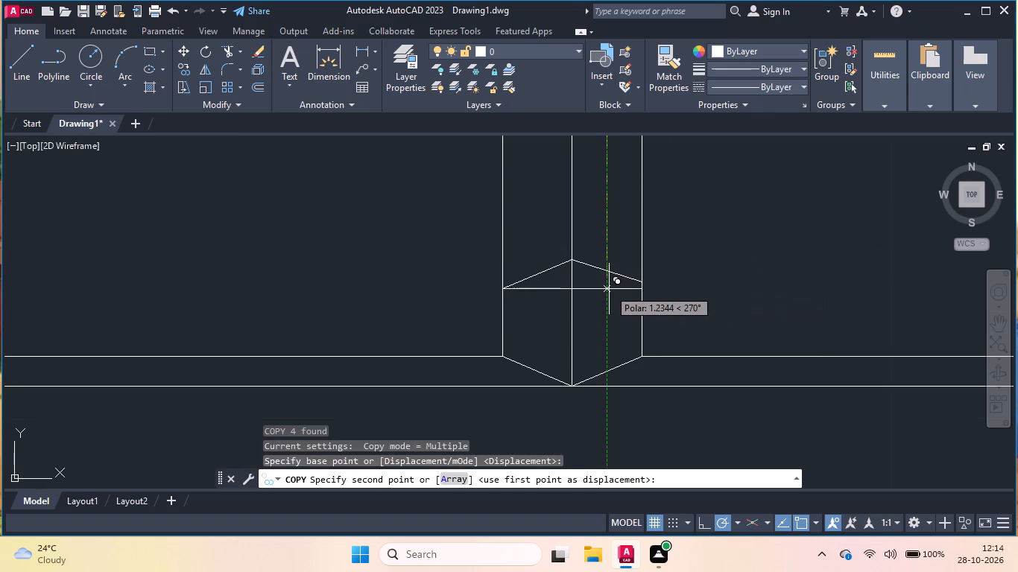
click(609, 289)
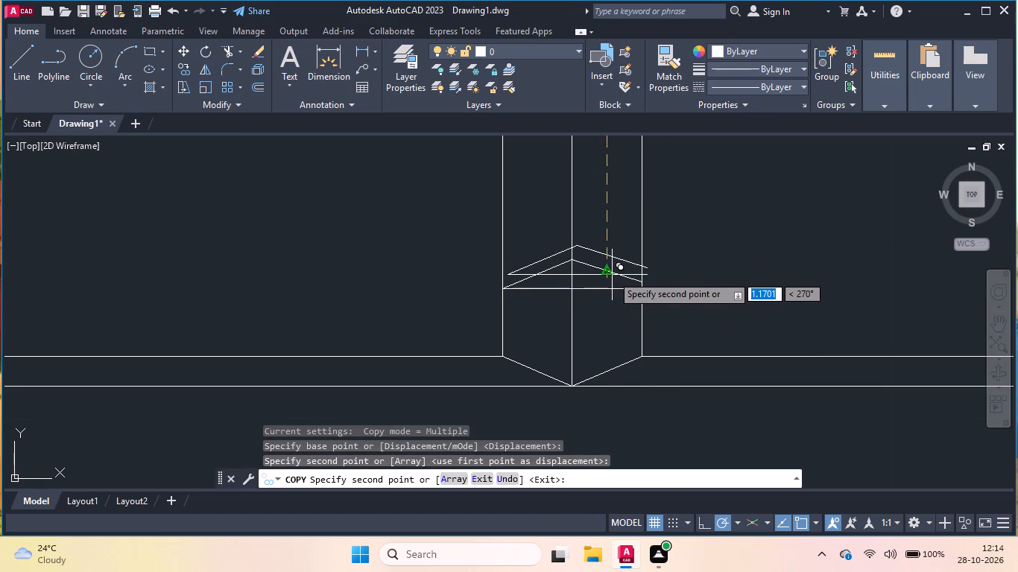
Replace the lower peak's east slanted line with one from the apex to the horizontal line's end on the east pane's edge.
key(Escape)
click(612, 275)
key(Delete)
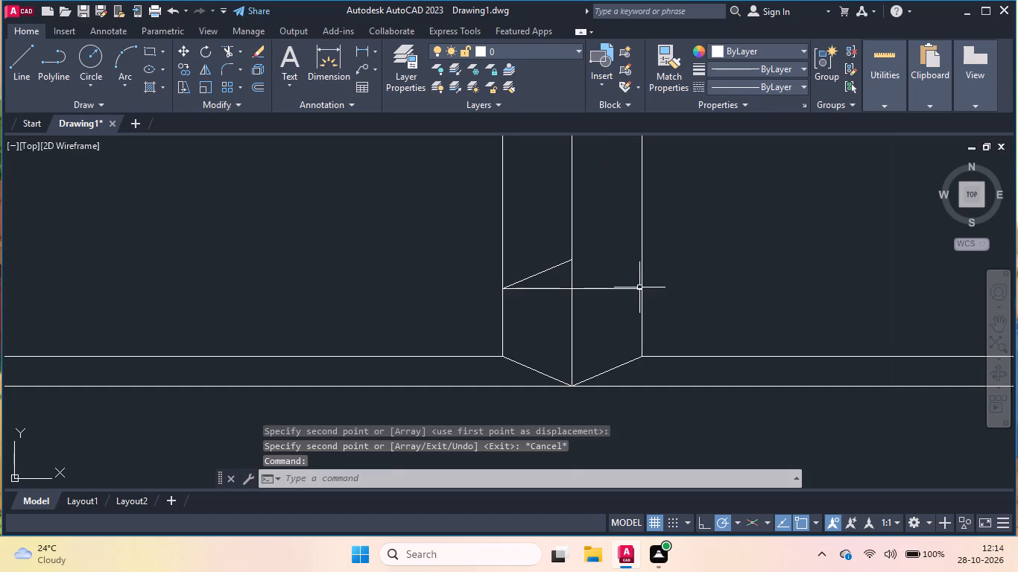
key(l)
key(Return)
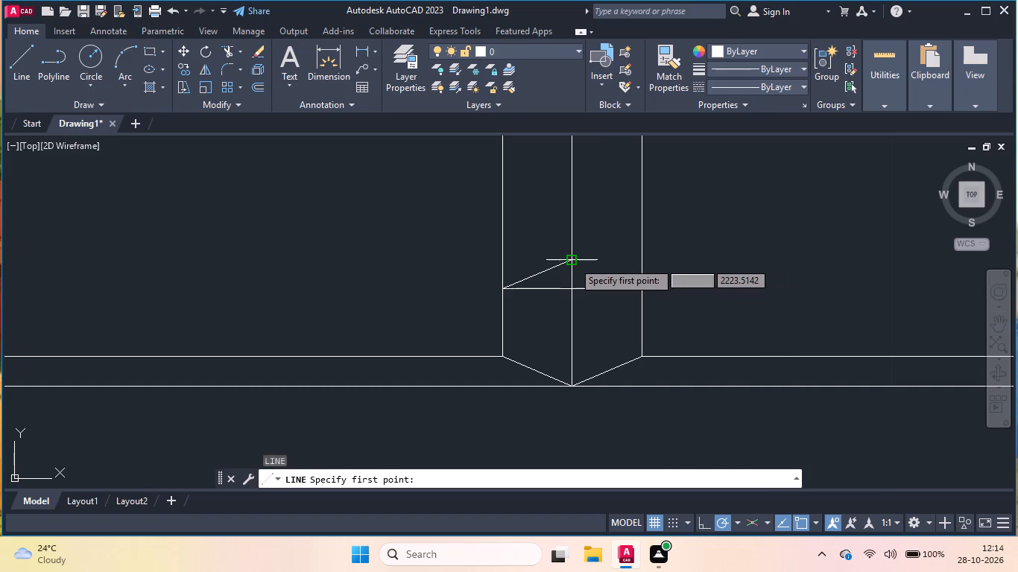
click(570, 261)
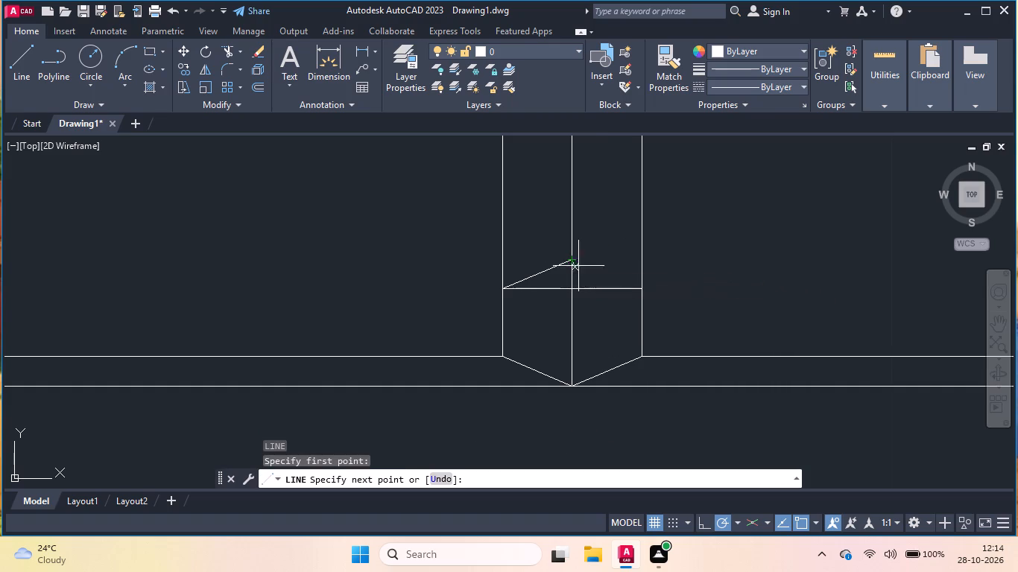
click(644, 288)
key(Return)
Replace the upper peak's east slanted line with one from the apex to the horizontal line's end on the east pane's edge.
scroll(658, 313, down, 2)
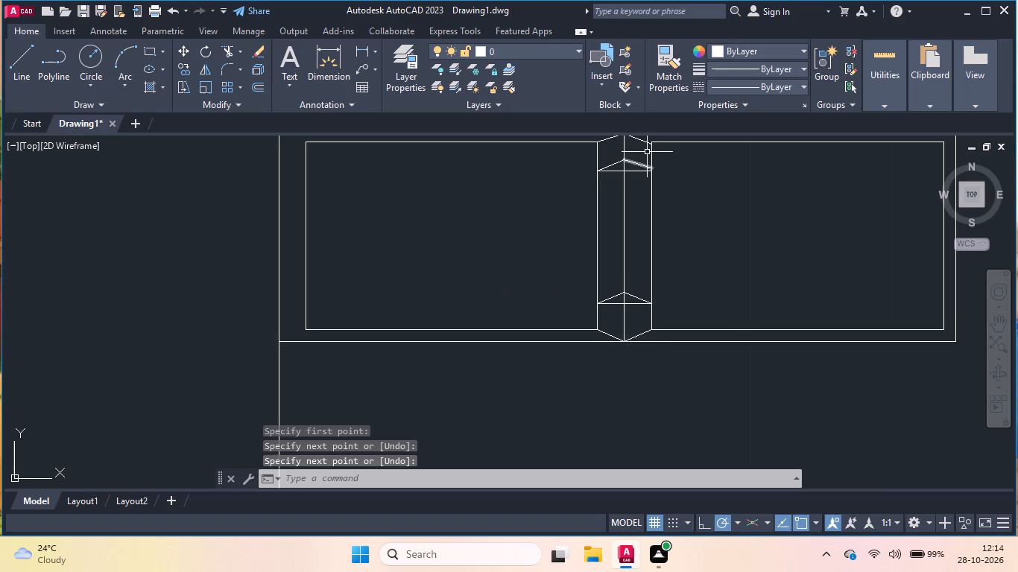
scroll(646, 151, up, 3)
click(620, 207)
key(Delete)
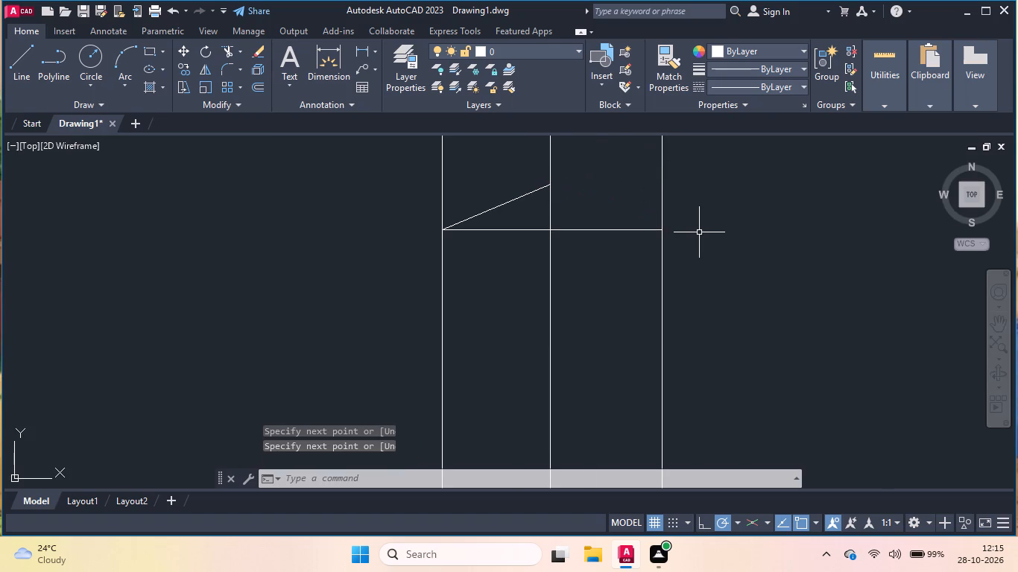
key(l)
key(Return)
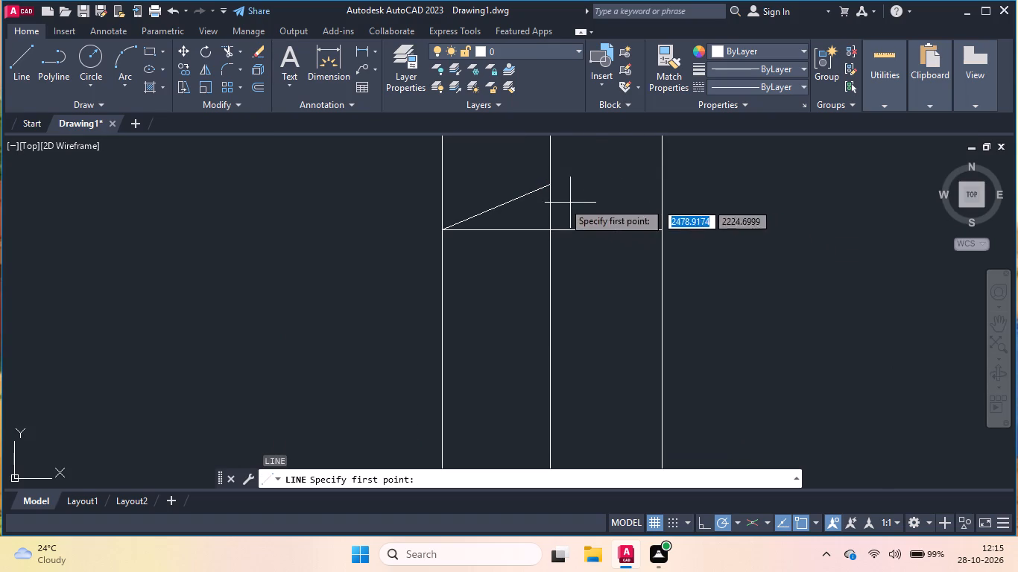
click(548, 186)
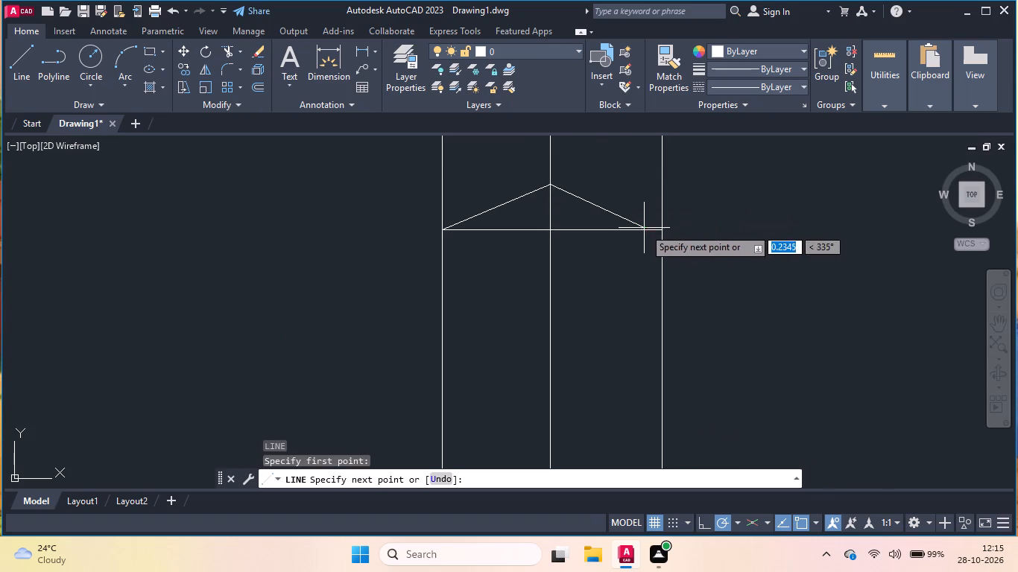
click(661, 226)
key(Return)
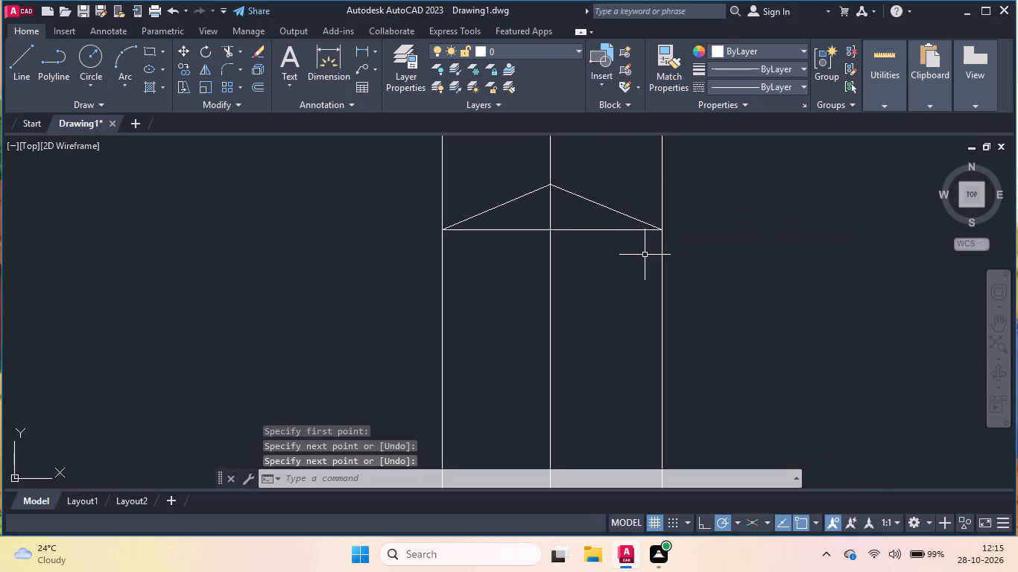
Copy the upper peak's east slanted and horizontal lines about 3.21 units west, between the outer frame and the west pane.
scroll(624, 268, down, 3)
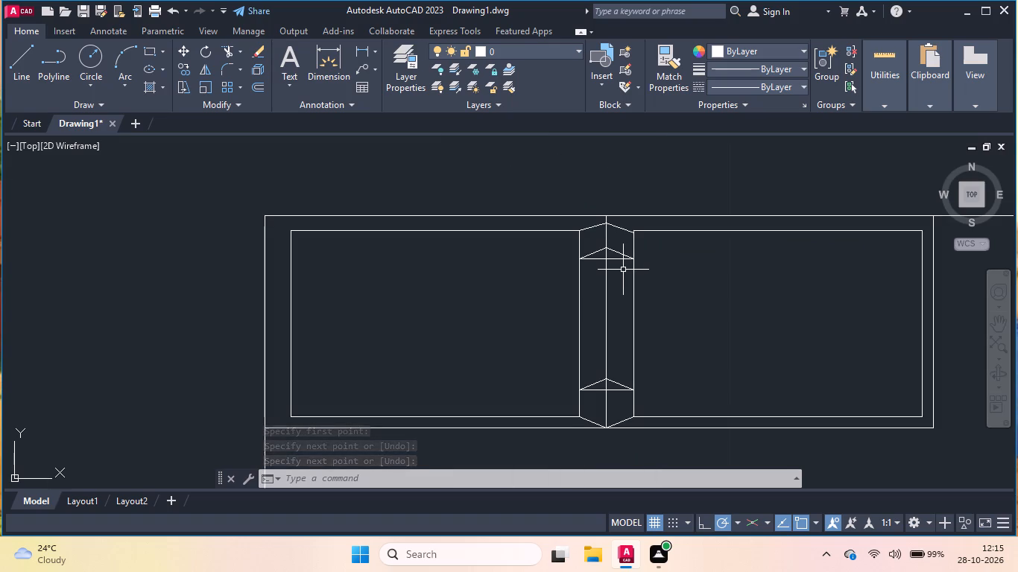
click(623, 270)
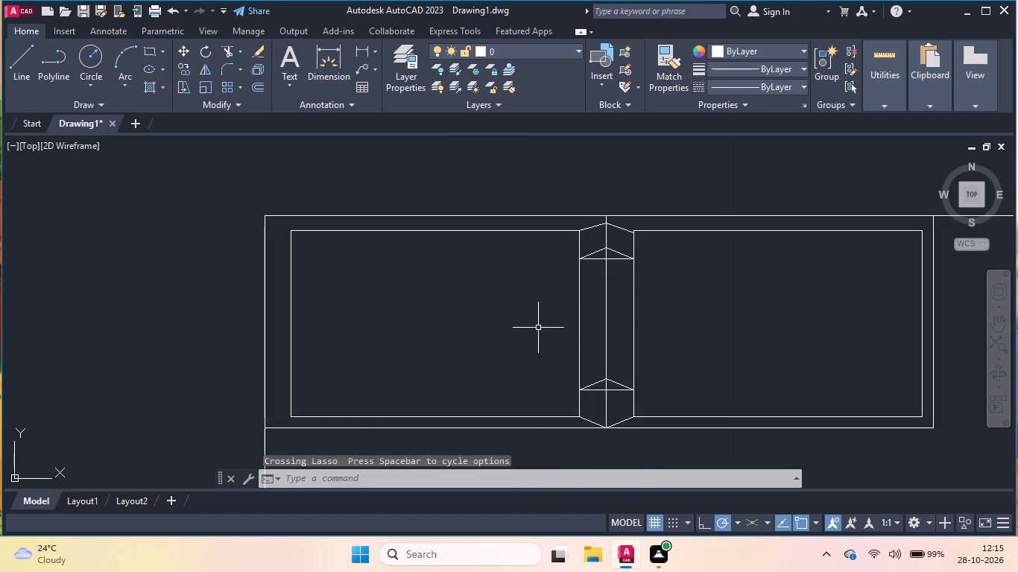
scroll(627, 315, down, 1)
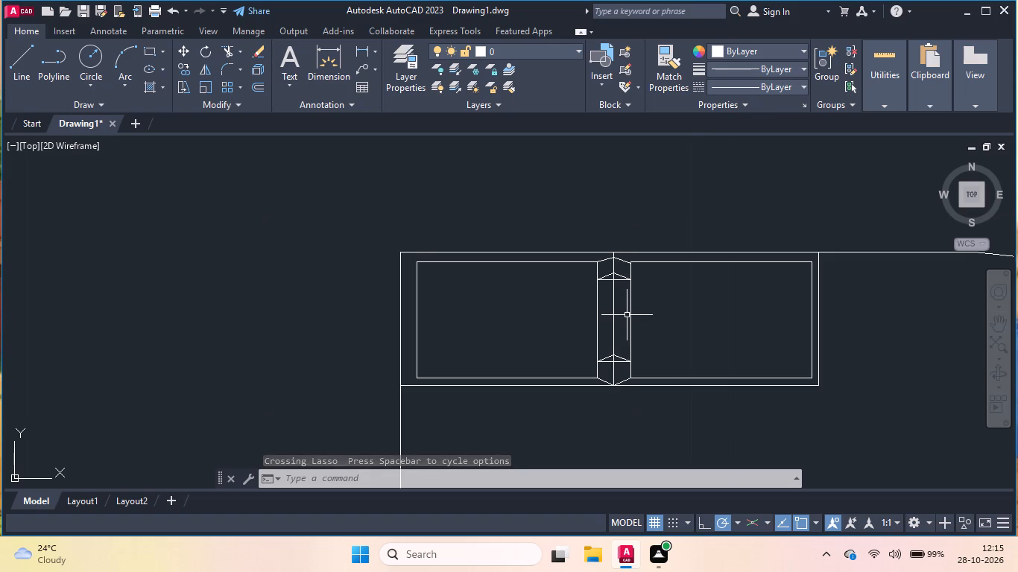
scroll(627, 315, down, 1)
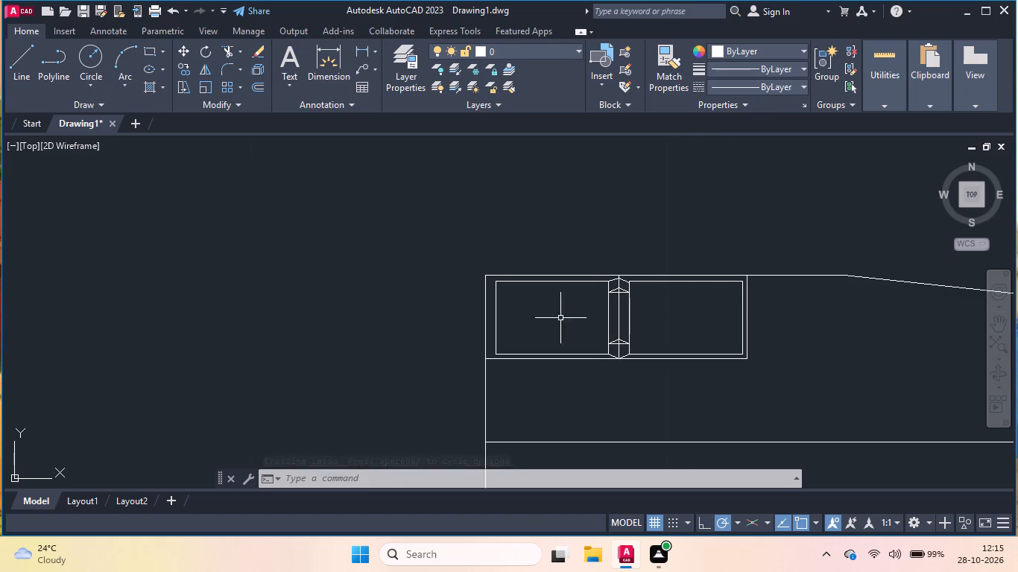
scroll(620, 290, up, 3)
click(620, 279)
click(619, 332)
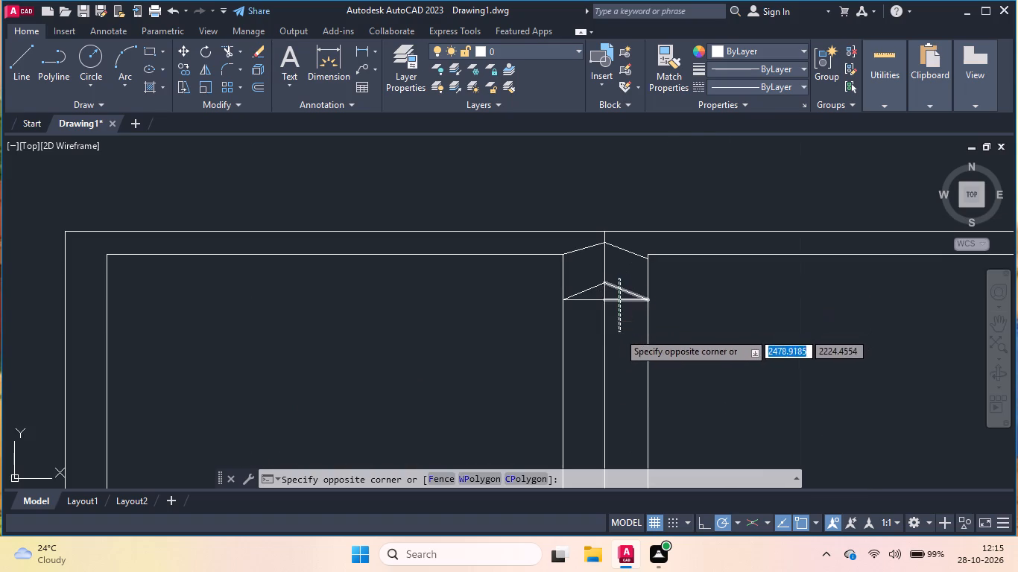
scroll(648, 305, down, 1)
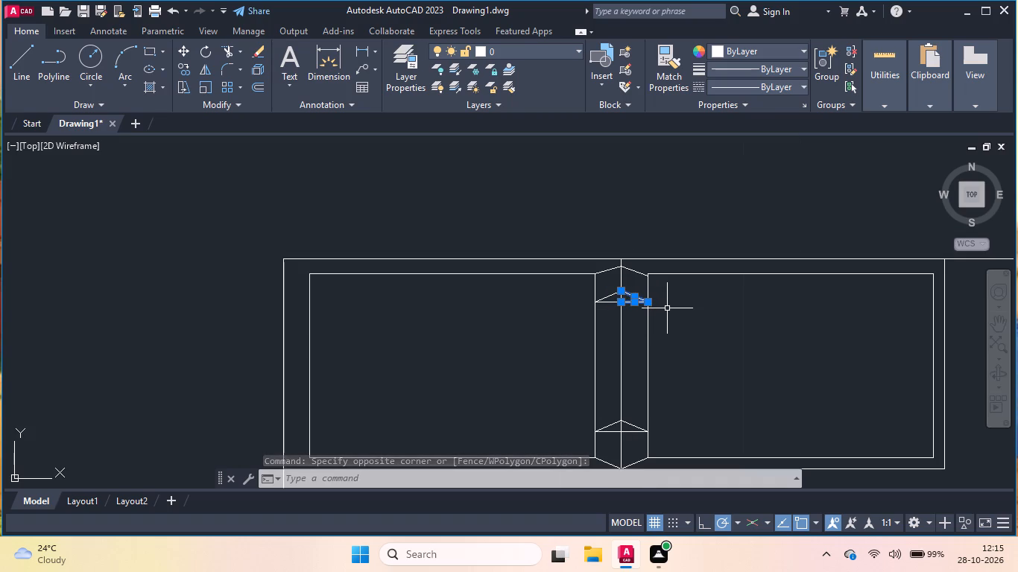
text(co)
key(Return)
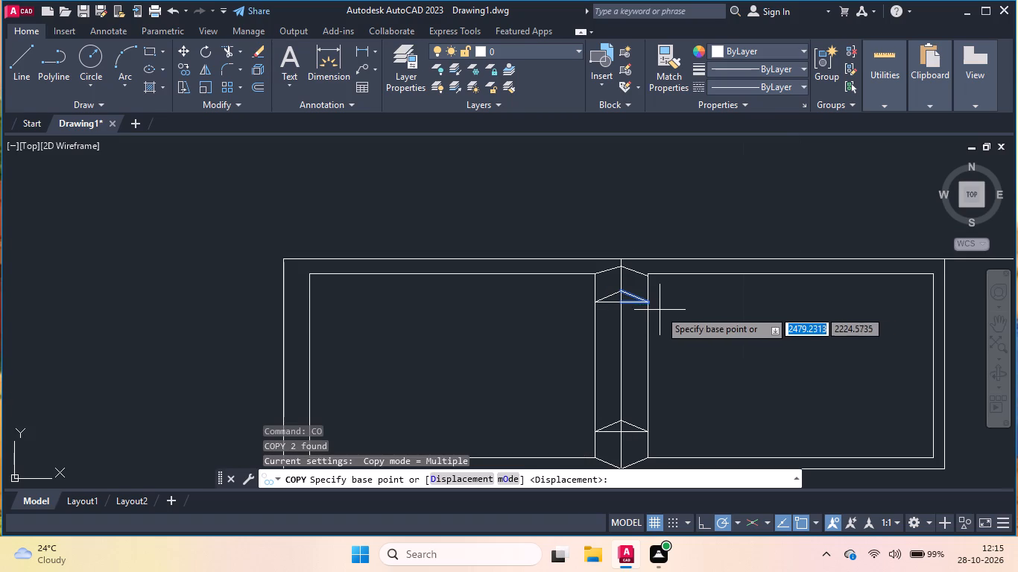
click(635, 295)
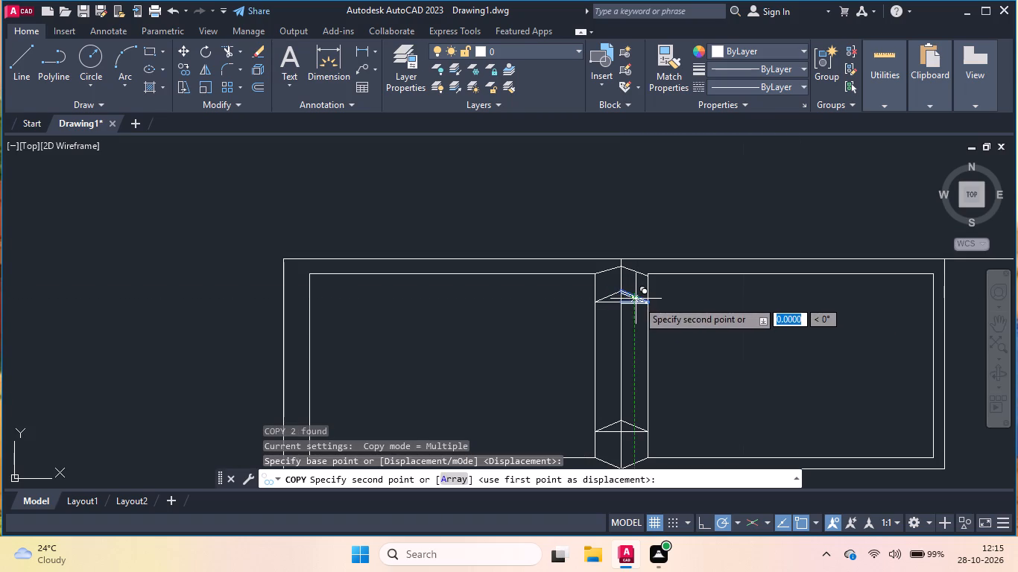
scroll(637, 301, down, 2)
scroll(495, 314, up, 4)
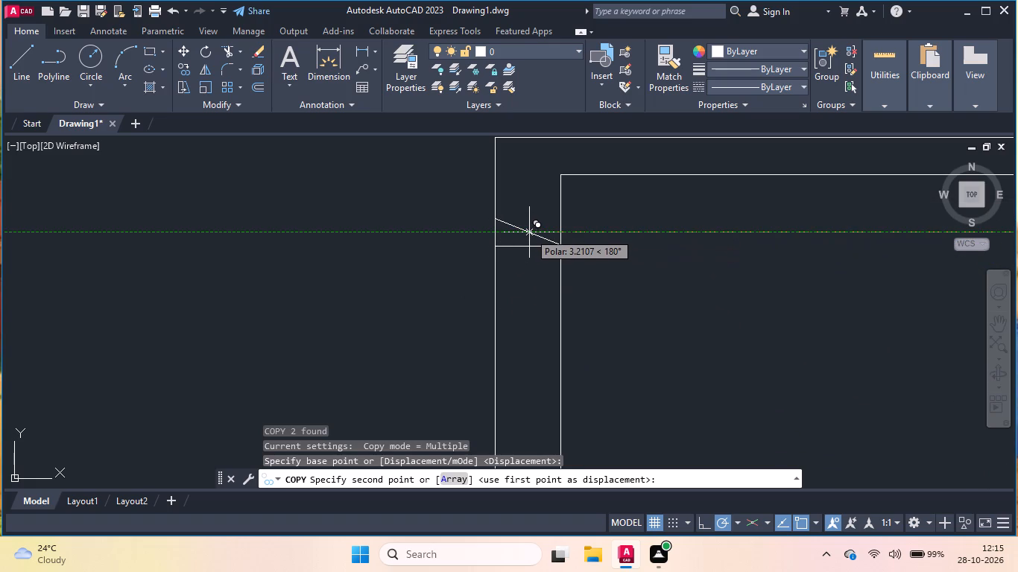
click(529, 232)
Place a second copy of the two lines in the west frame margin near the pane's bottom, about 3.49 units away at 203°.
scroll(361, 242, down, 3)
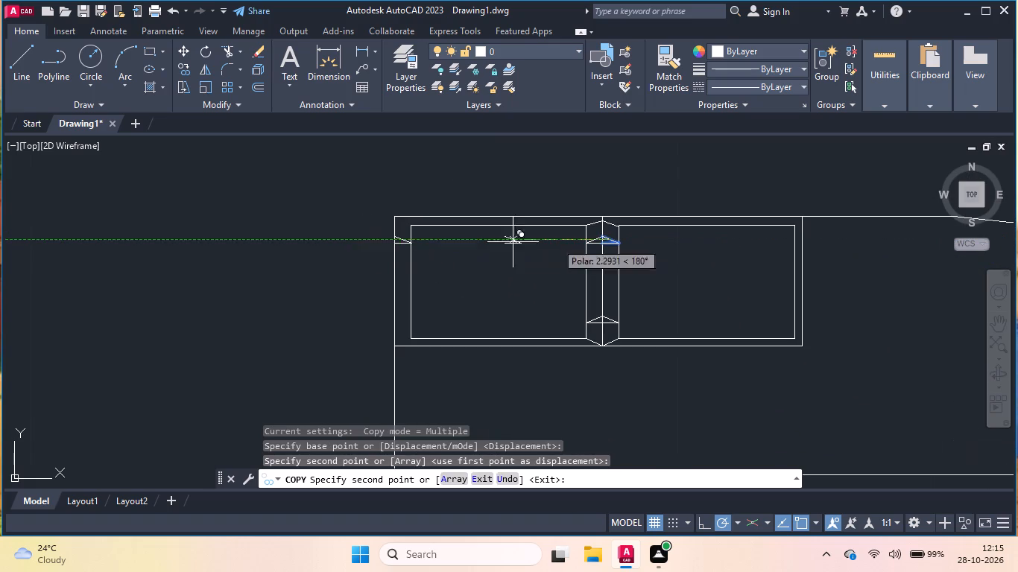
scroll(486, 251, down, 2)
scroll(610, 250, up, 3)
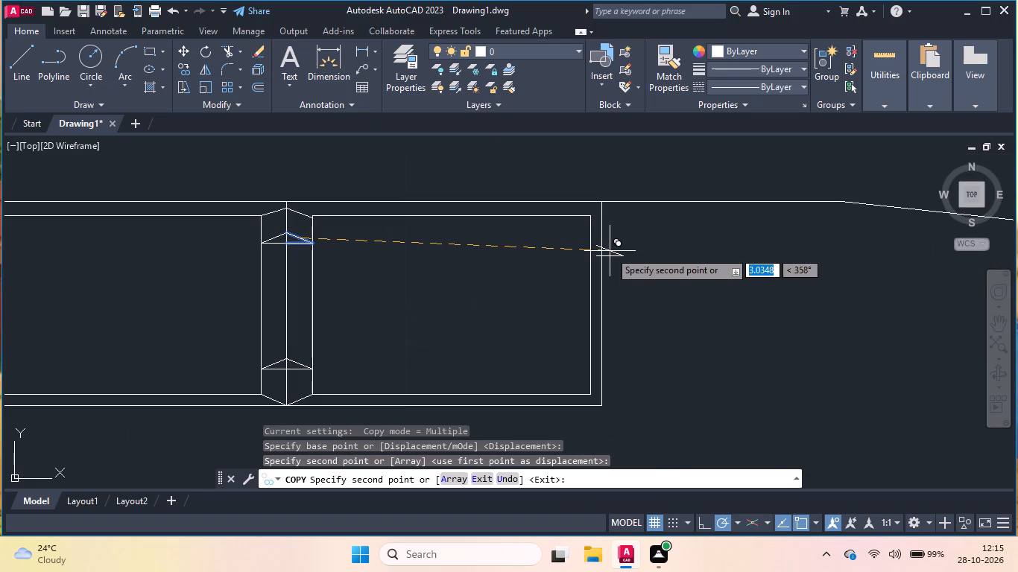
scroll(569, 255, down, 3)
scroll(408, 279, up, 3)
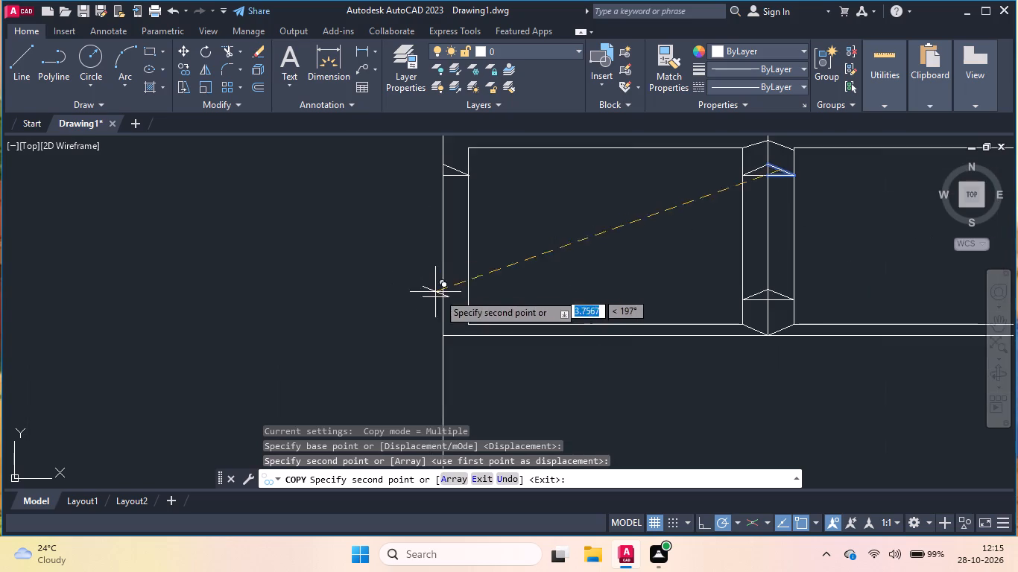
scroll(461, 317, up, 3)
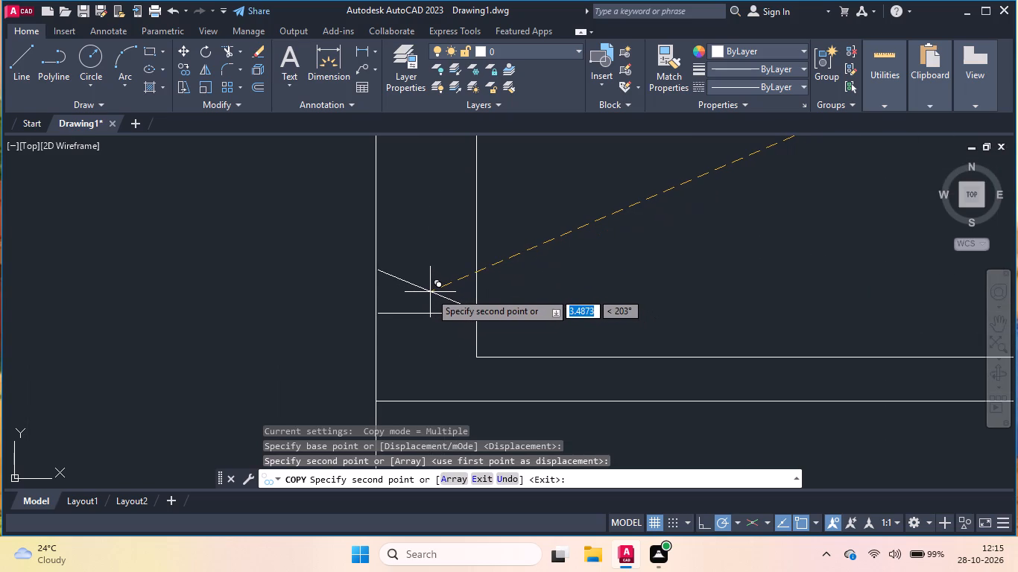
click(429, 291)
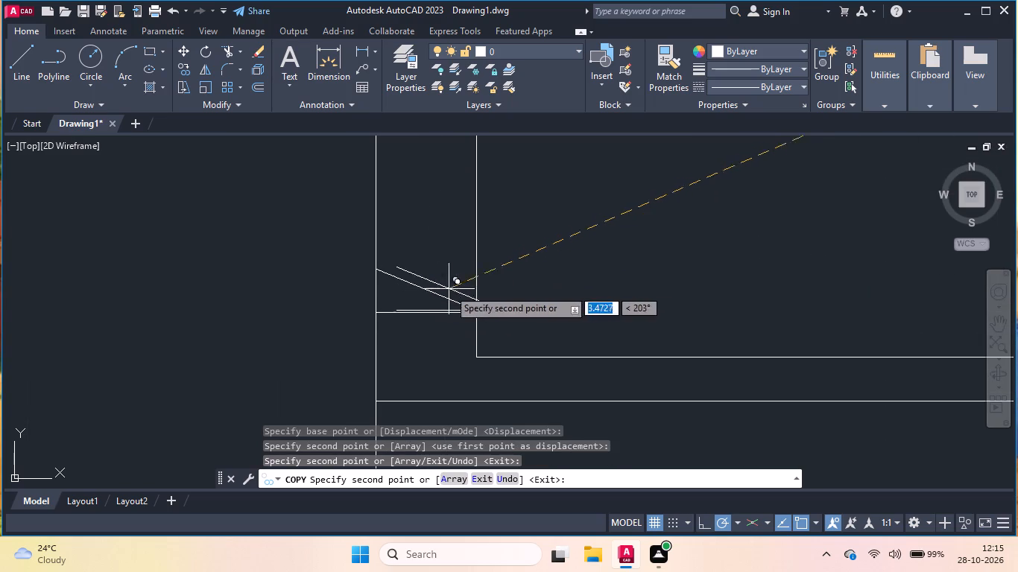
scroll(474, 289, down, 4)
key(Return)
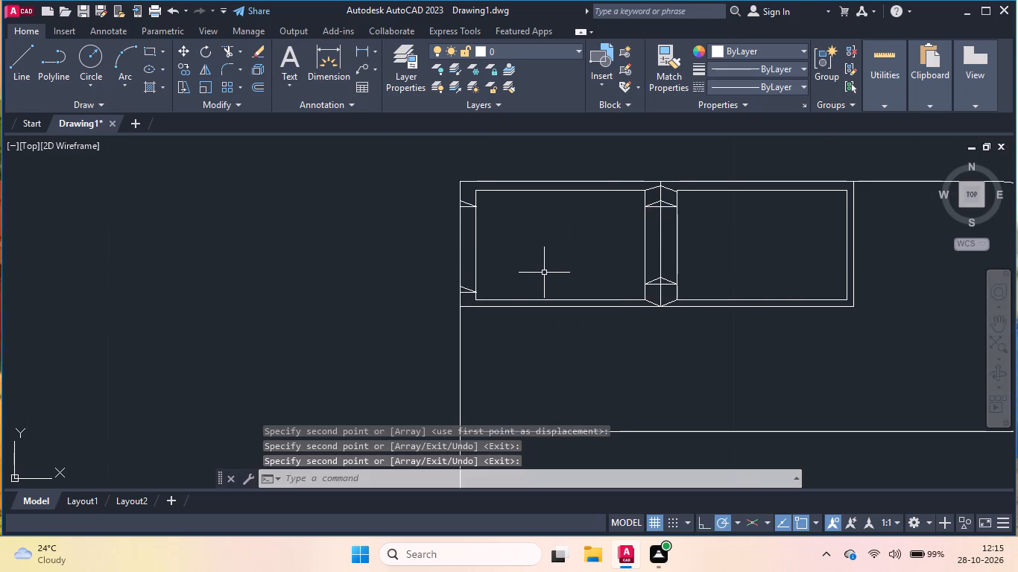
key(Return)
key(Return)
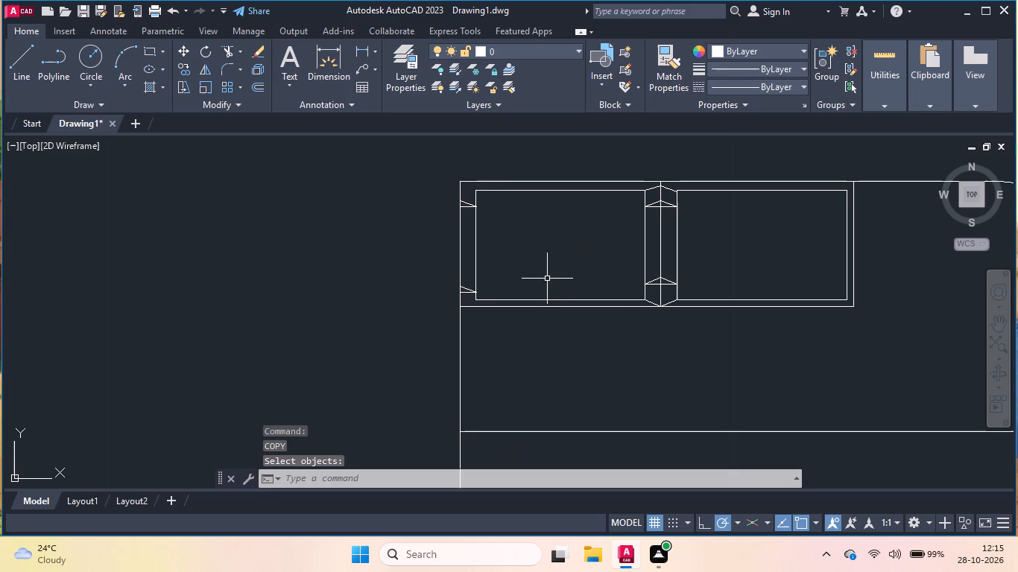
Copy the upper peak's west slanted and horizontal lines about 3.08 units east, ending on the window frame's outer east edge.
scroll(648, 194, up, 3)
scroll(706, 243, up, 1)
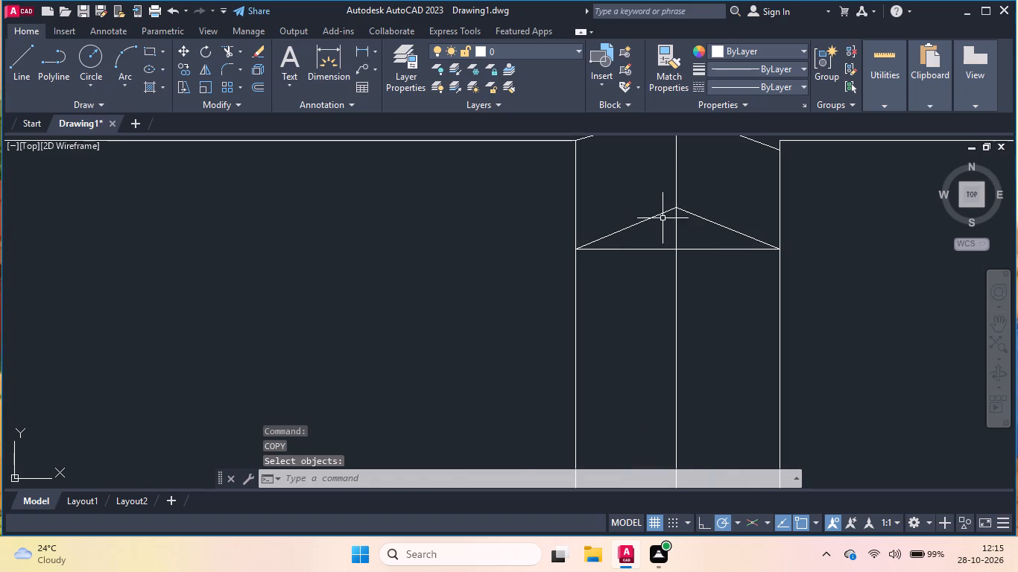
click(665, 208)
click(611, 285)
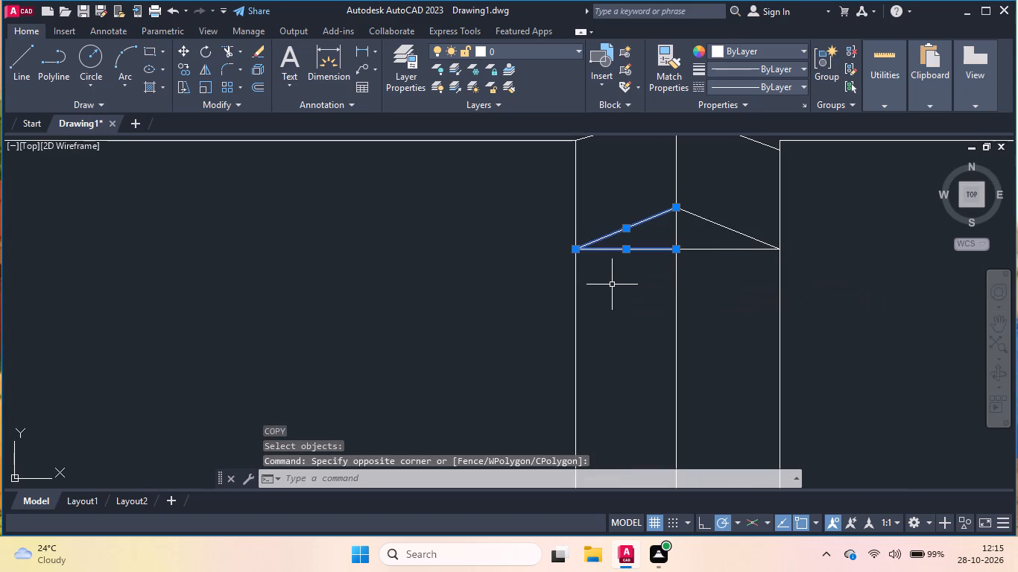
text(co])
key(Return)
click(619, 227)
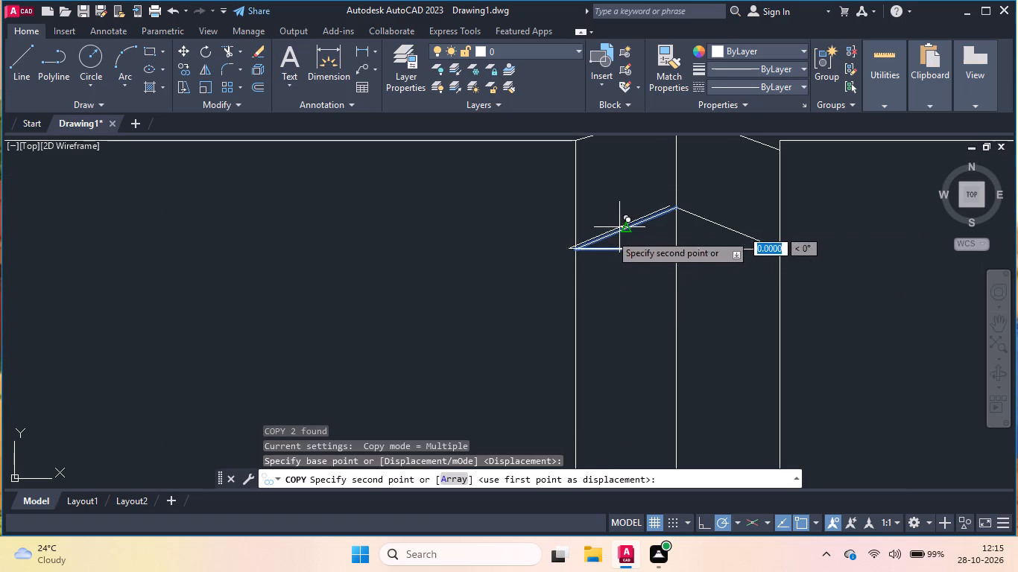
scroll(438, 235, down, 5)
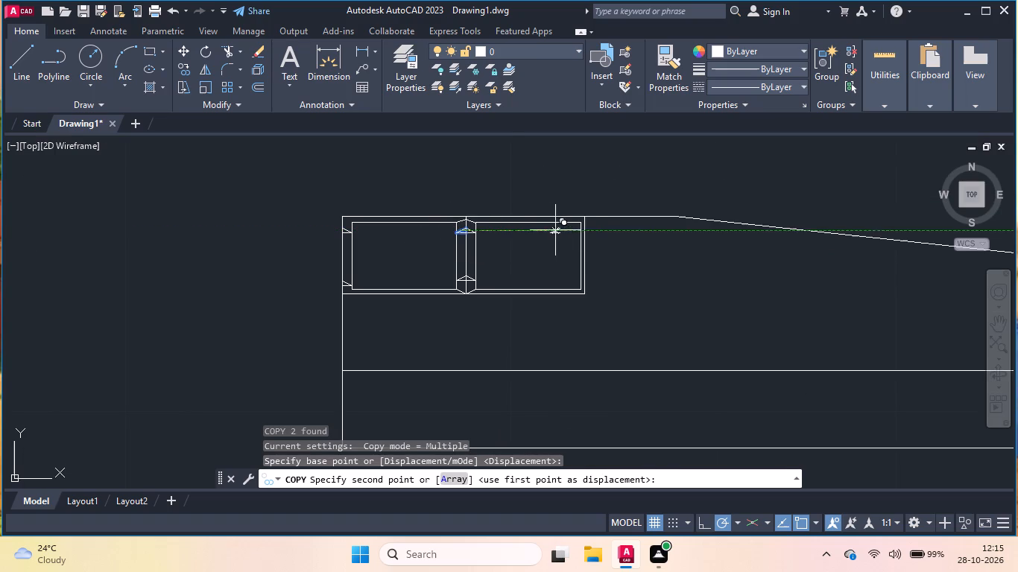
scroll(584, 233, up, 5)
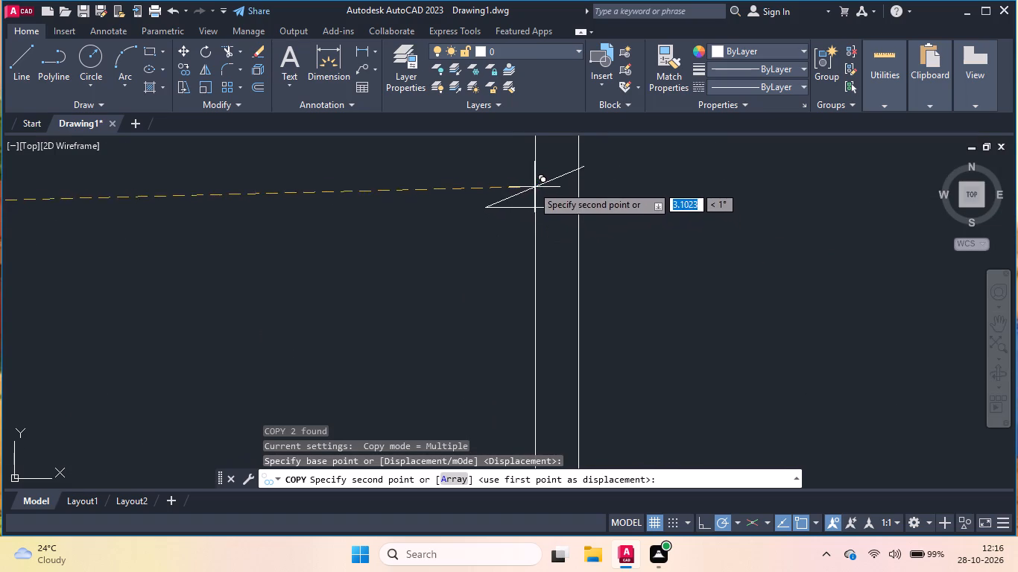
scroll(522, 194, down, 2)
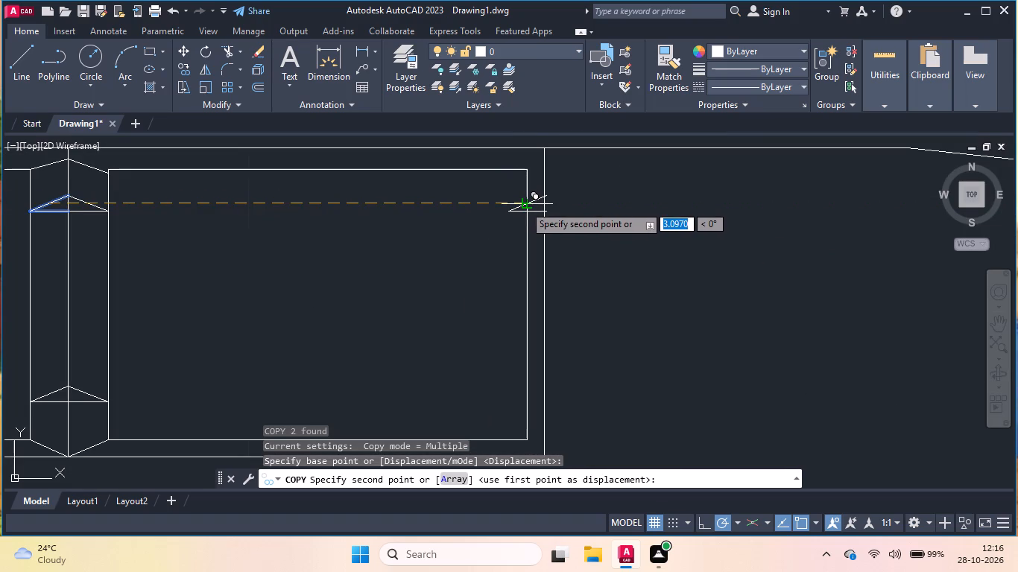
scroll(524, 207, up, 3)
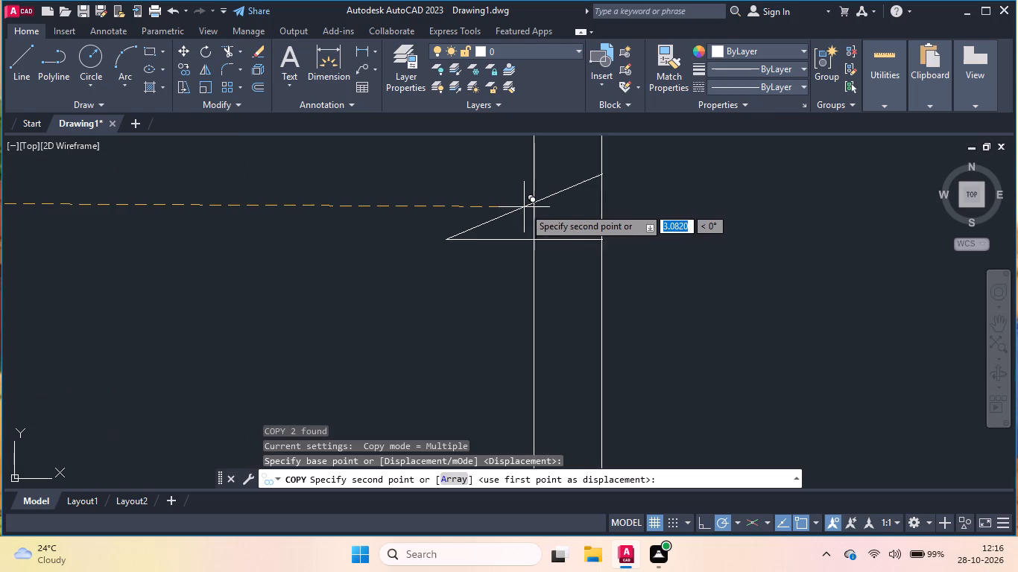
scroll(524, 207, up, 1)
click(522, 208)
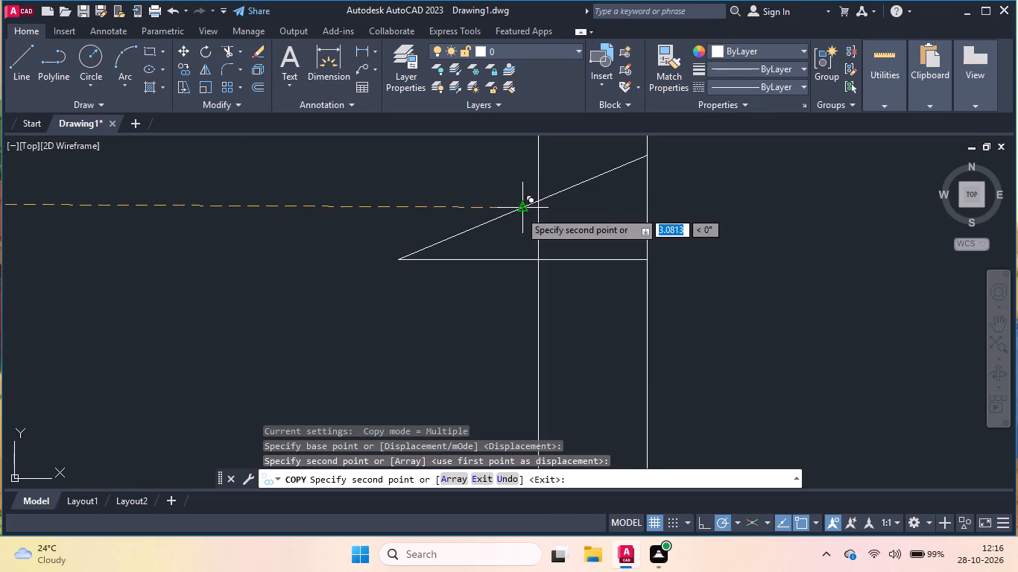
Place a second copy of the two lines across the window's east frame near the pane's bottom, about 3.36 units away at 337°.
scroll(519, 211, down, 5)
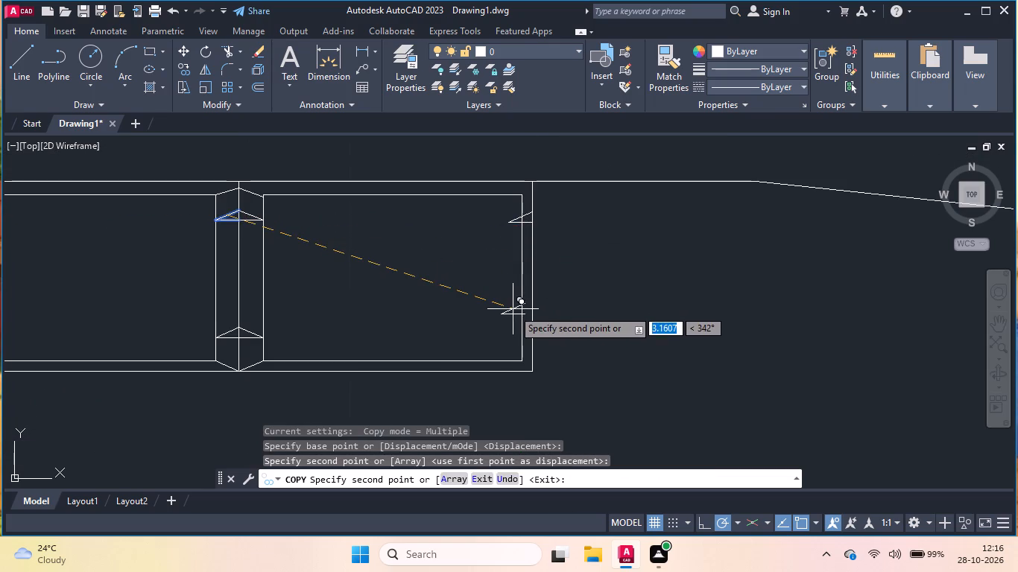
scroll(513, 335, up, 2)
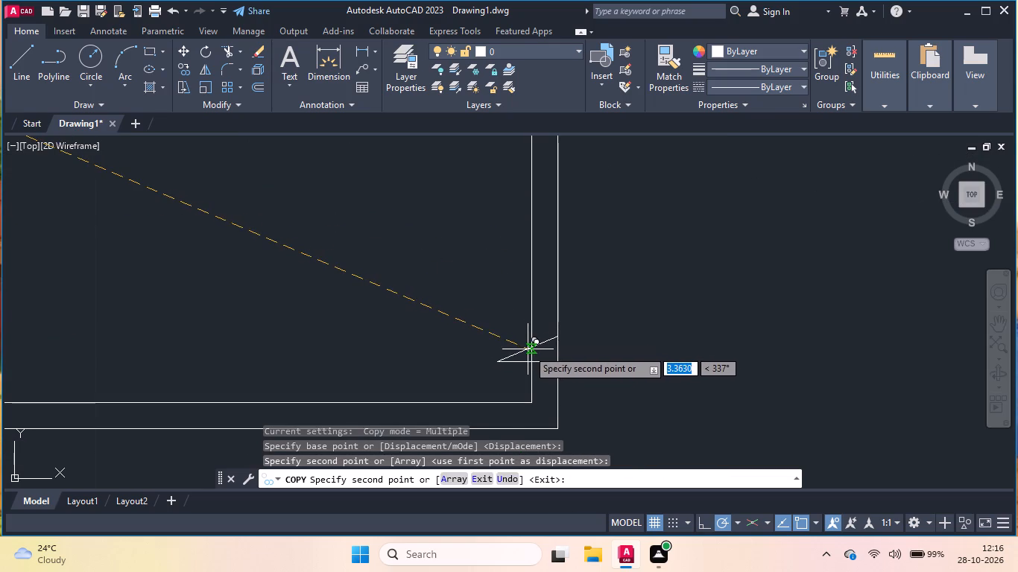
click(528, 349)
key(Return)
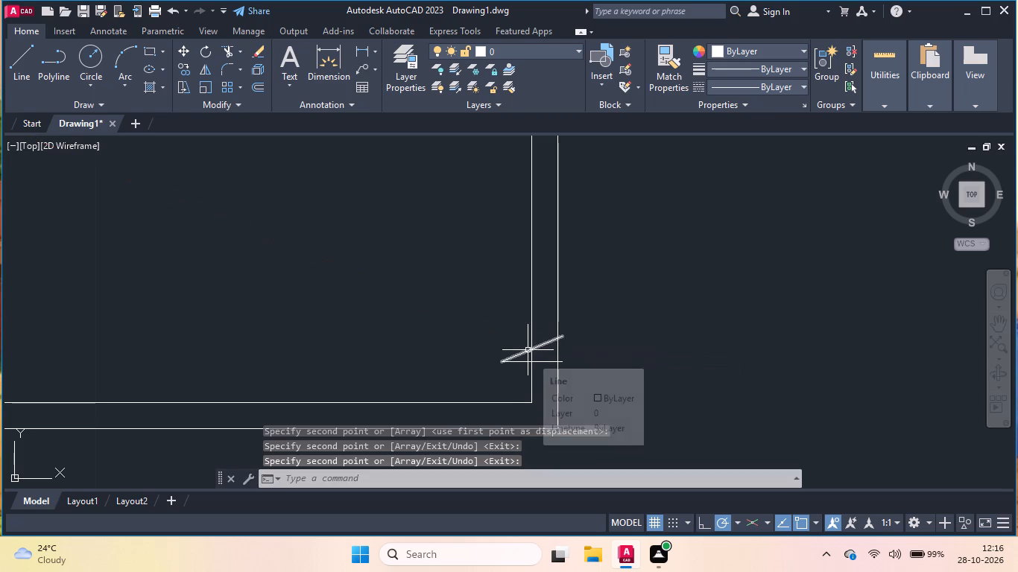
Trim the ends of the lower east bracket's horizontal and slanted lines that overhang the window frame's outer east edge.
text(tr)
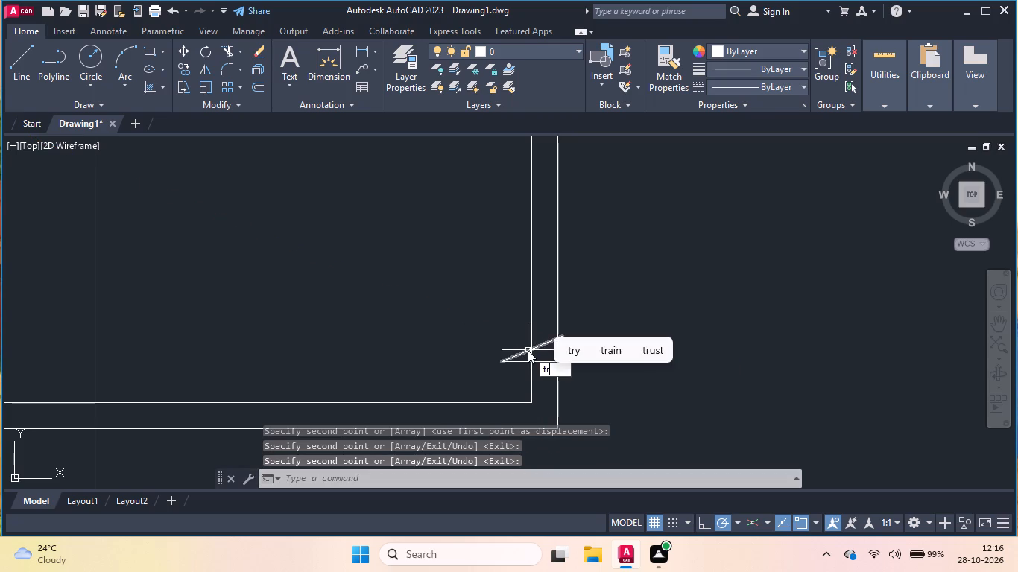
key(Return)
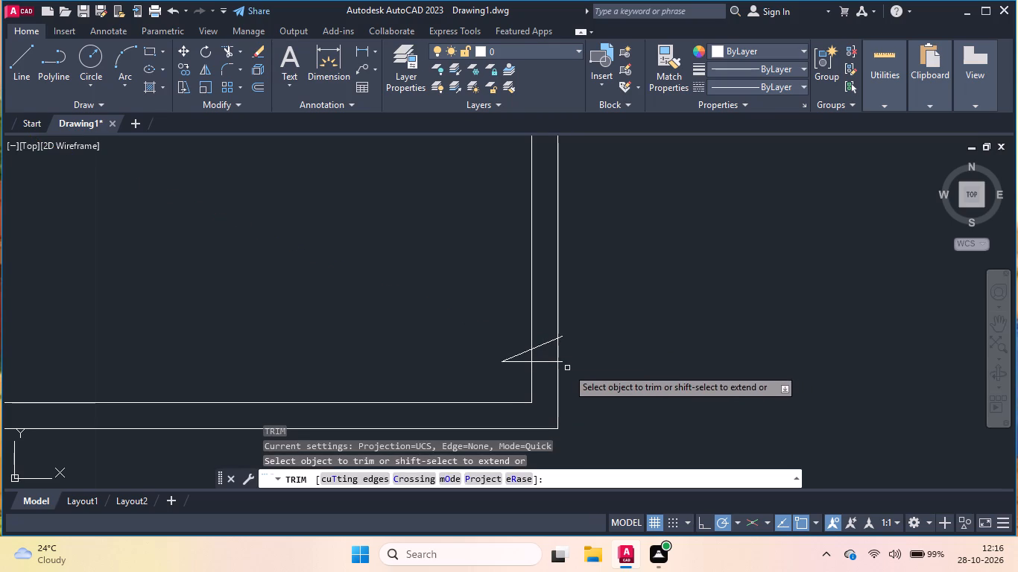
click(560, 363)
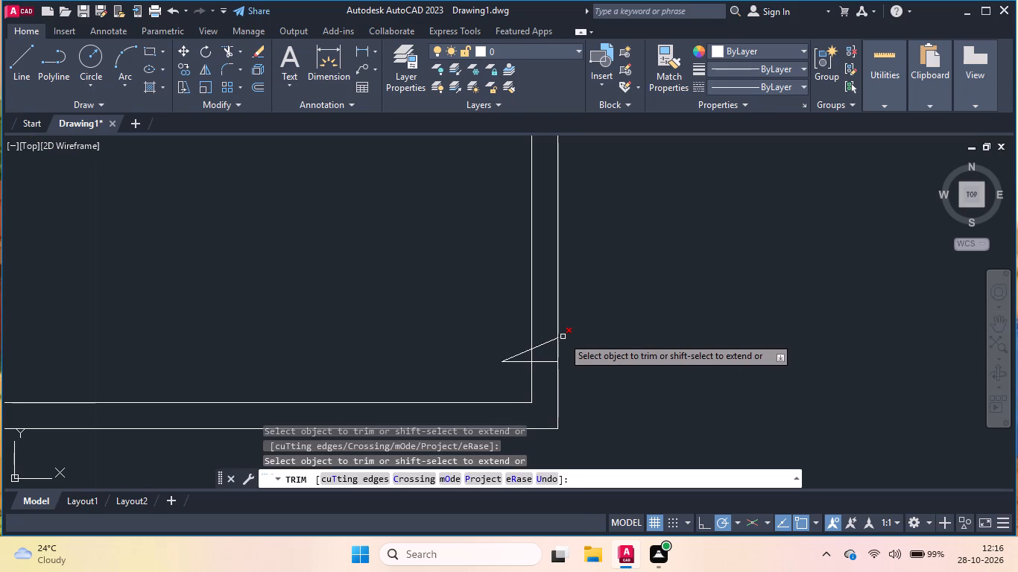
click(563, 337)
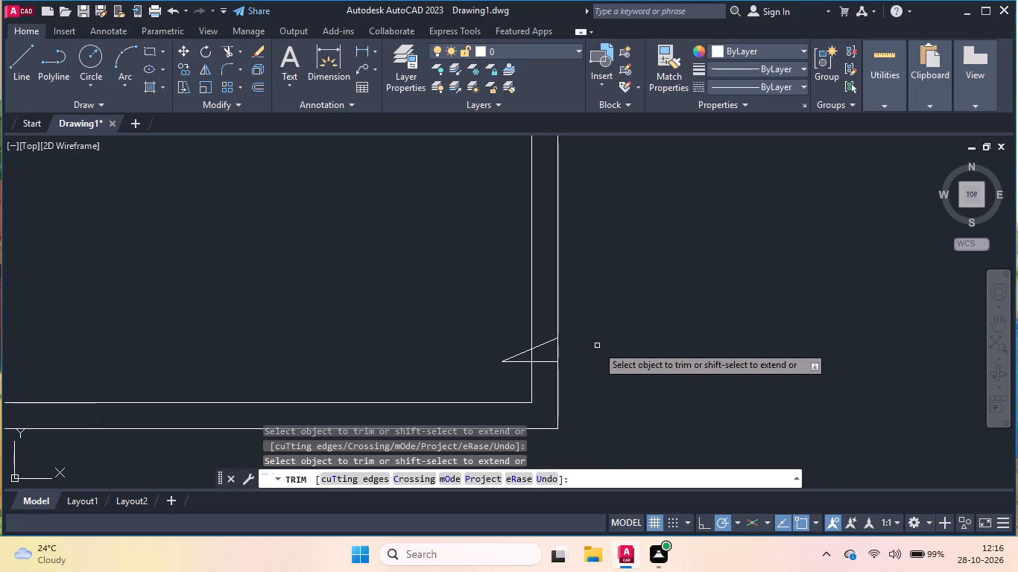
key(Return)
Draw an inner outline in the west wall from its bottom line: east side about 2.24 units high, sloped top, west side back down.
key(l)
key(Return)
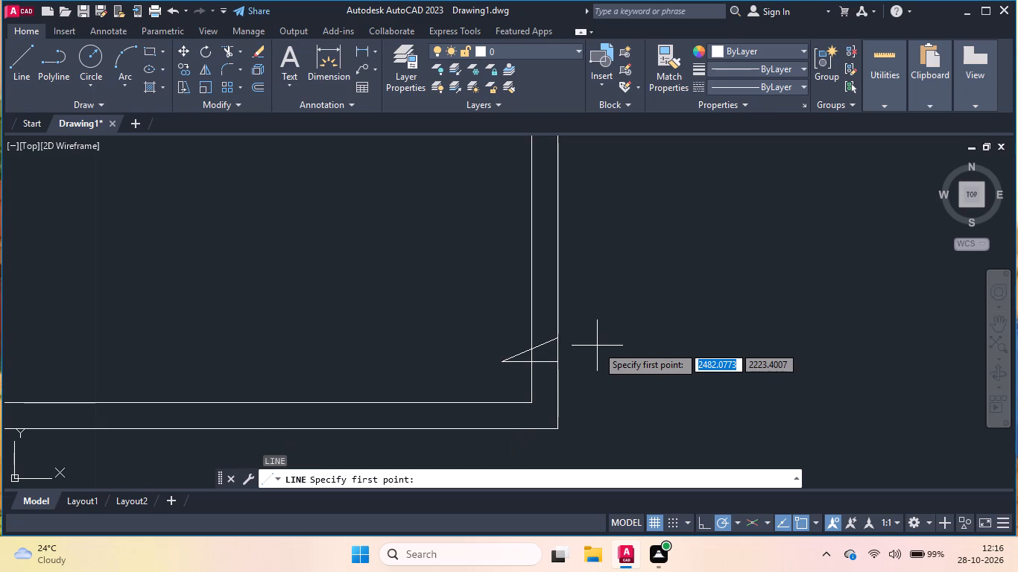
scroll(603, 346, down, 2)
scroll(504, 354, down, 2)
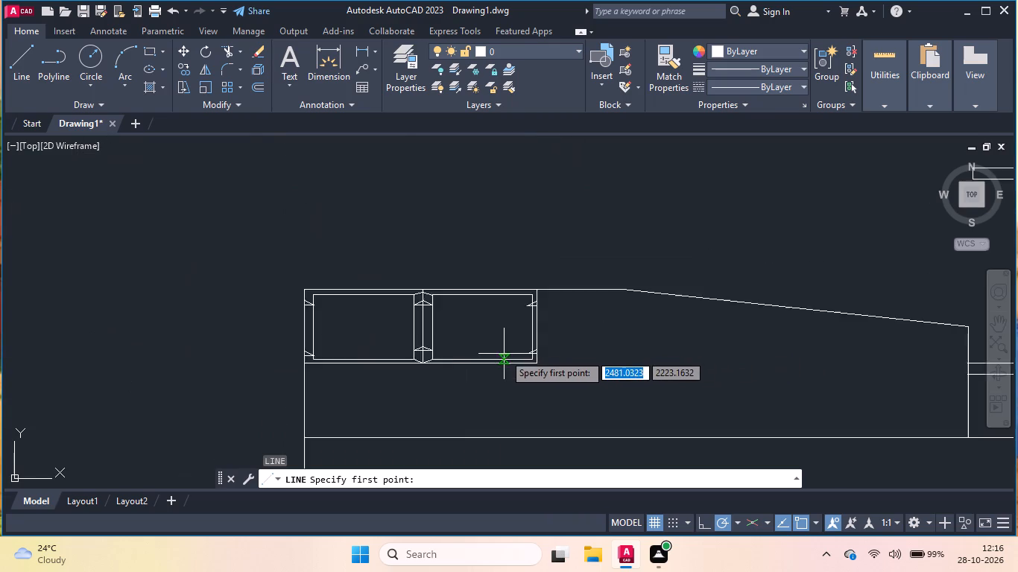
scroll(504, 354, down, 2)
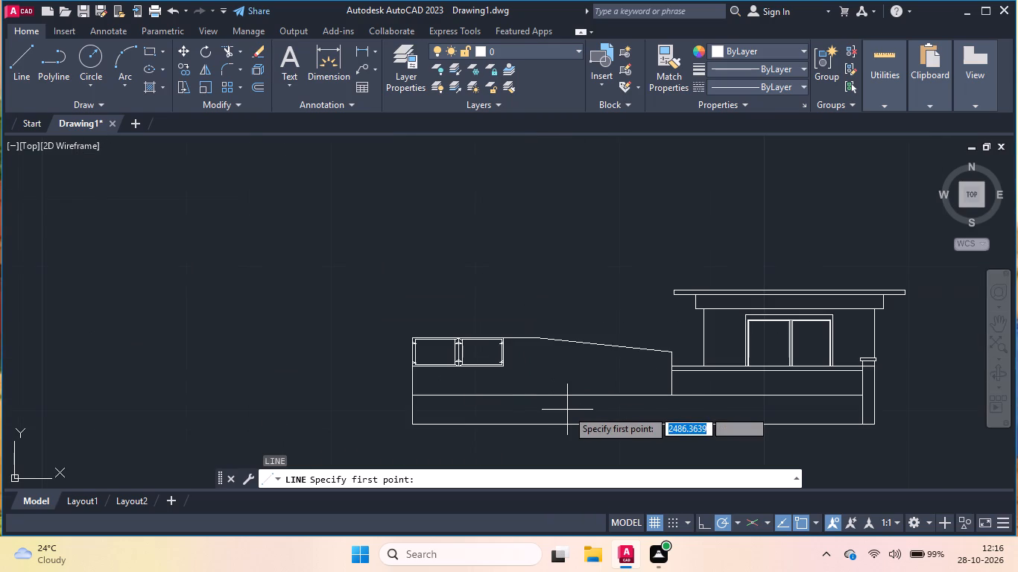
click(653, 395)
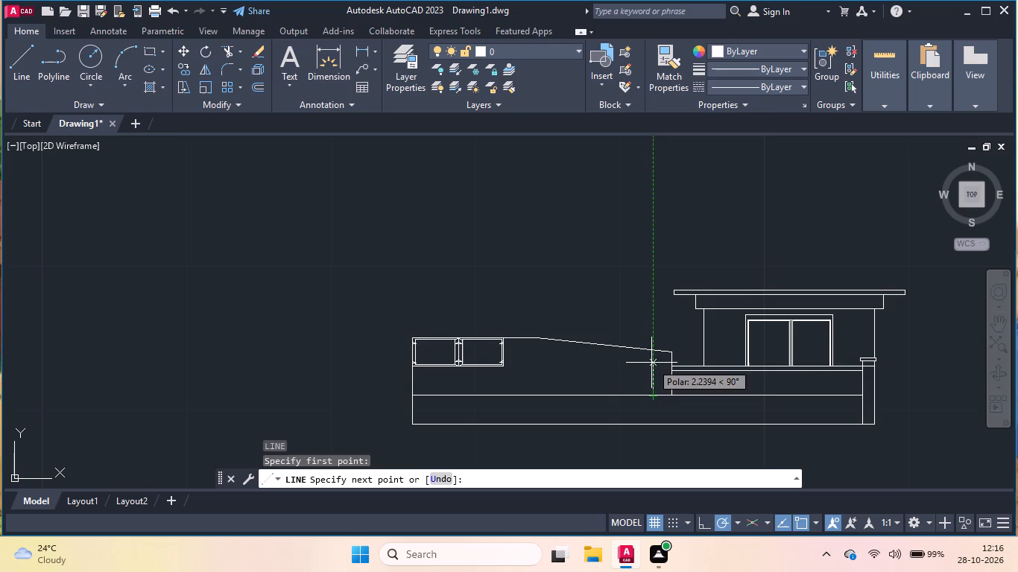
click(651, 363)
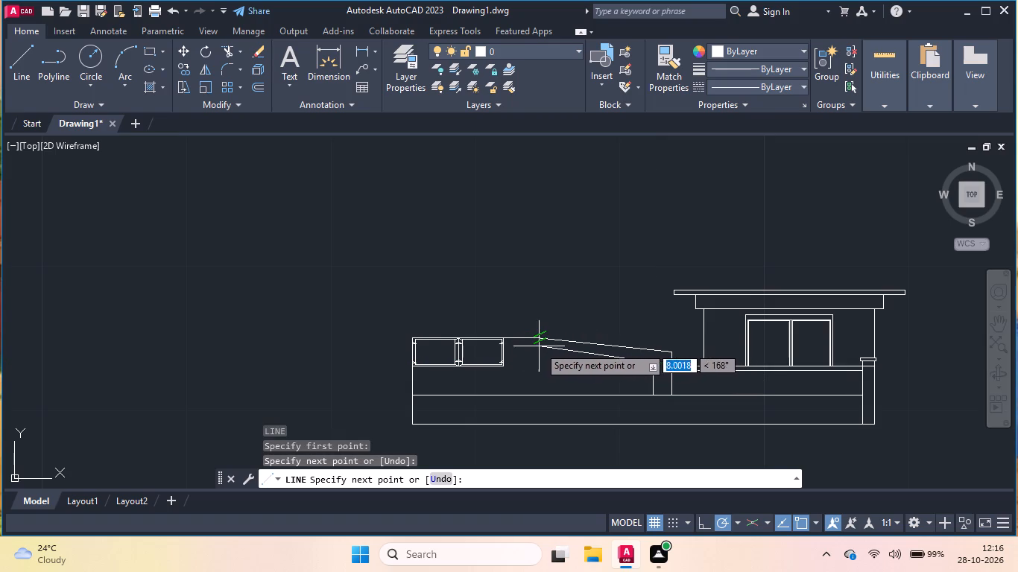
click(526, 347)
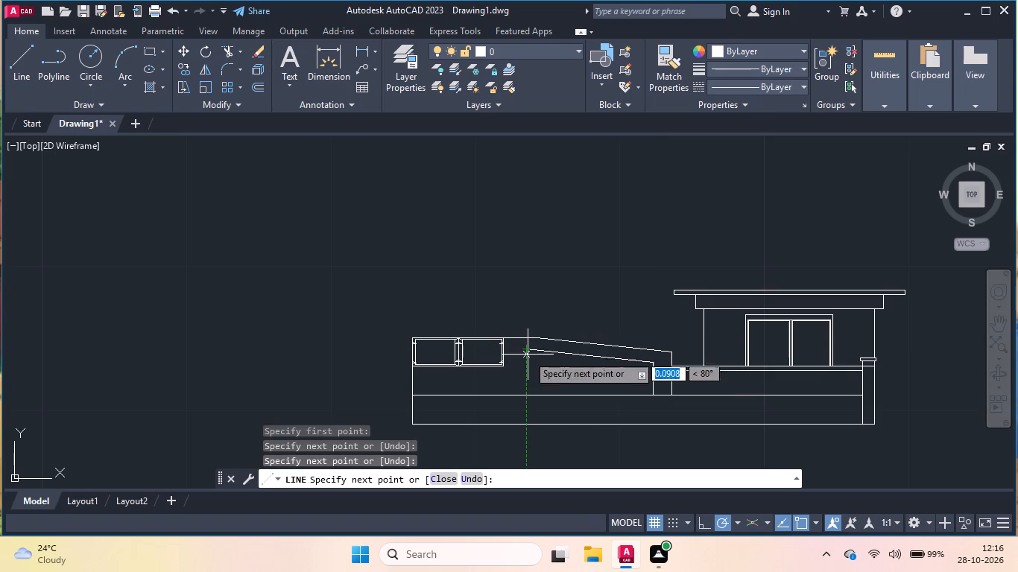
click(526, 393)
key(Return)
click(526, 393)
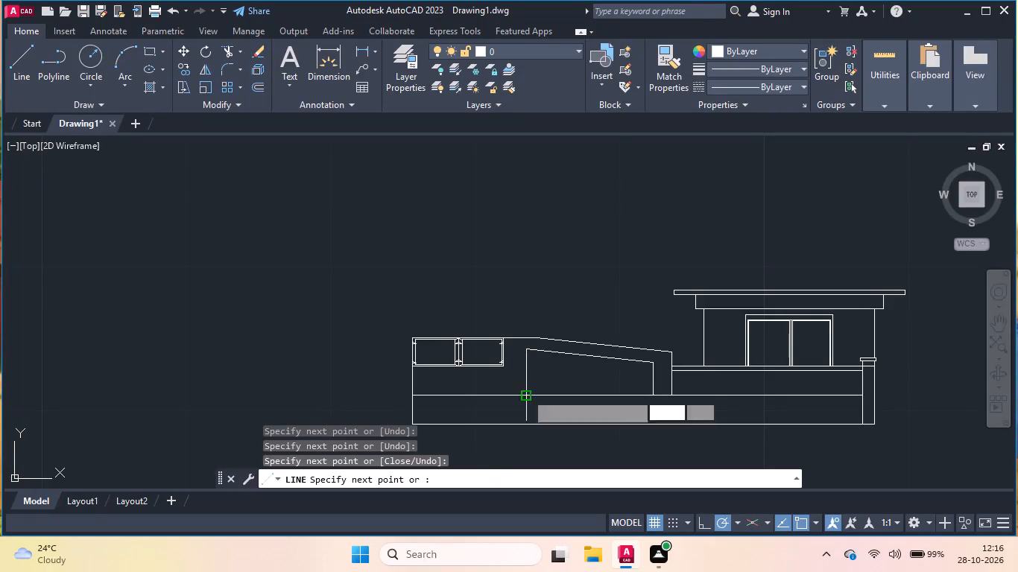
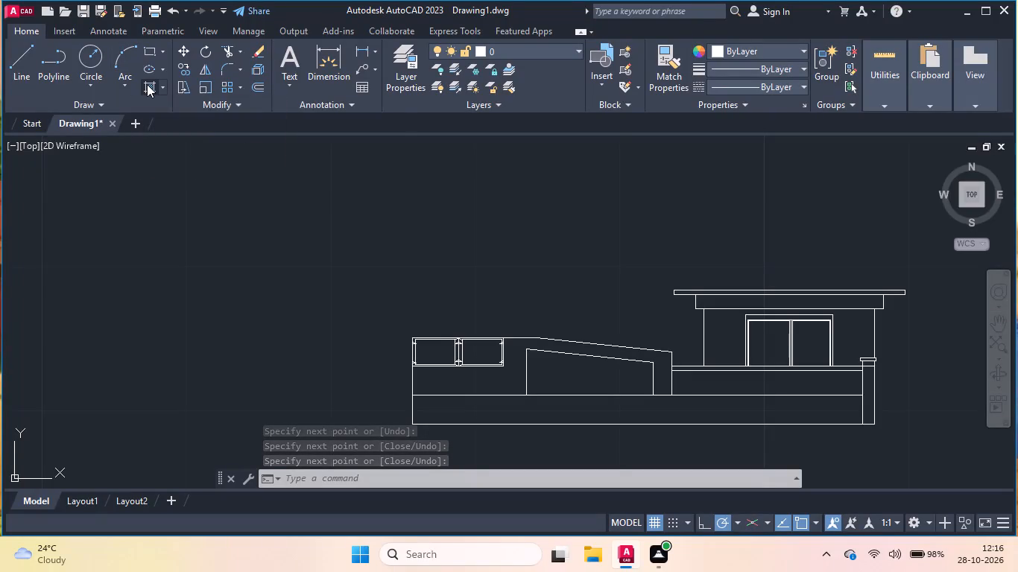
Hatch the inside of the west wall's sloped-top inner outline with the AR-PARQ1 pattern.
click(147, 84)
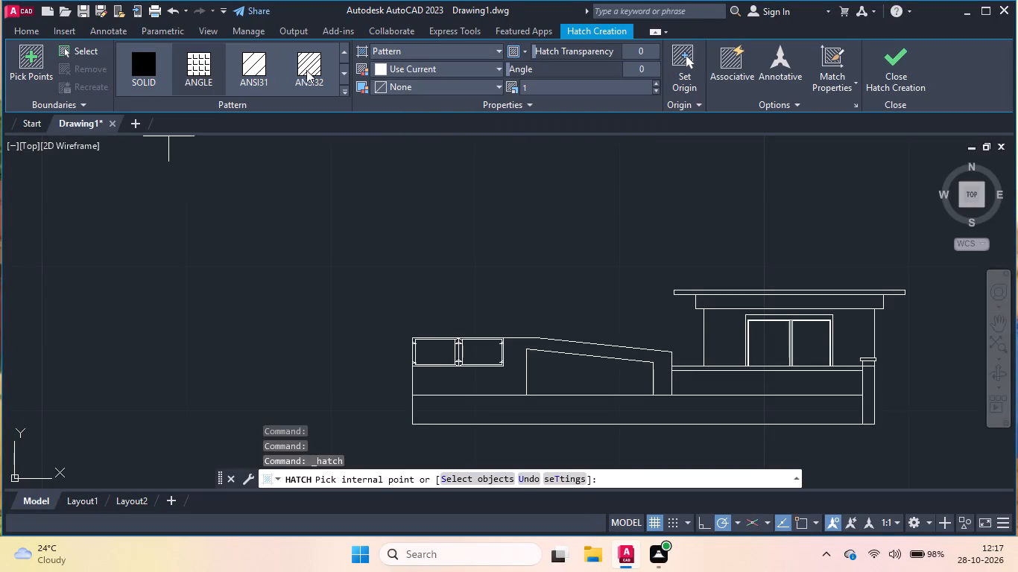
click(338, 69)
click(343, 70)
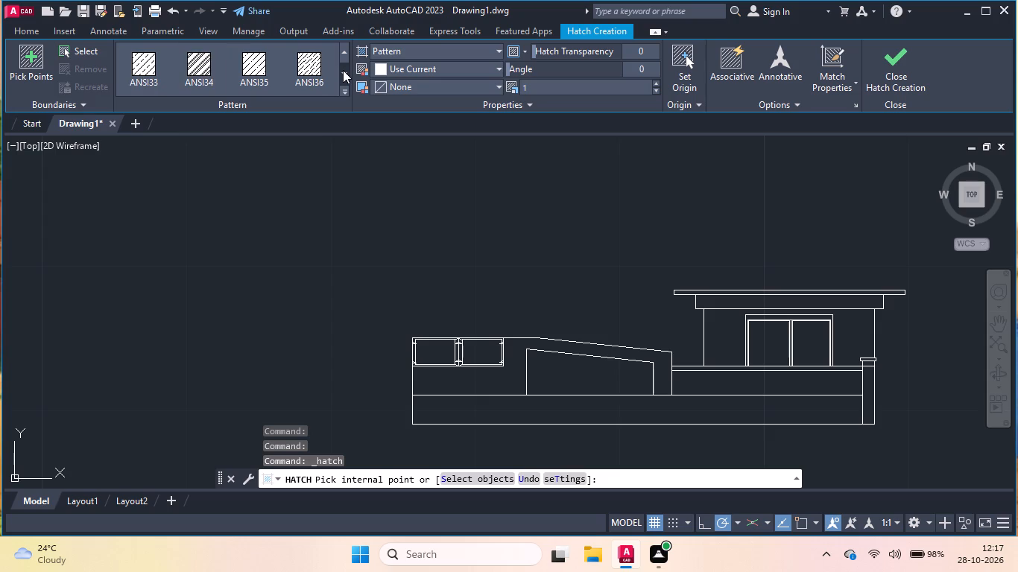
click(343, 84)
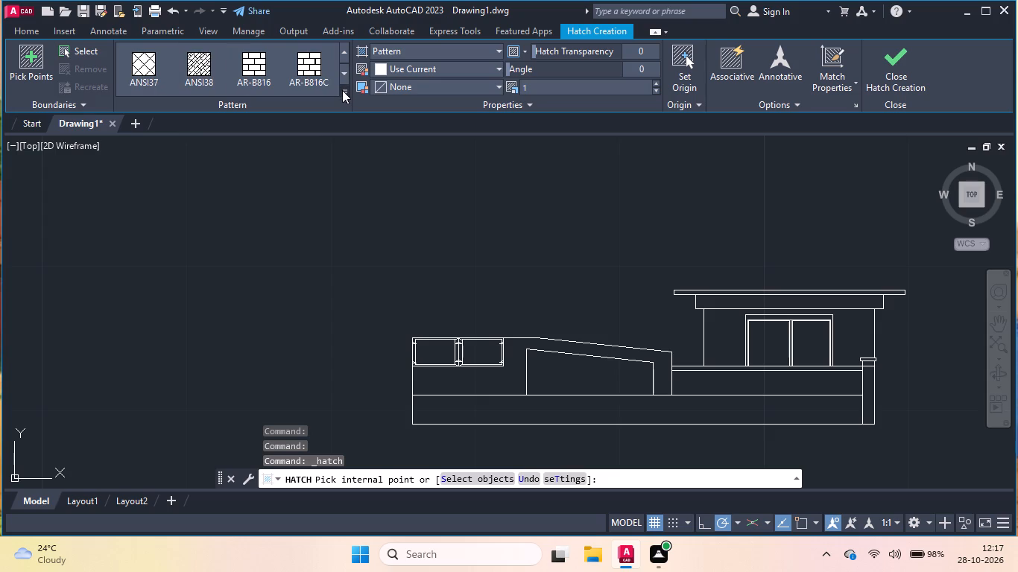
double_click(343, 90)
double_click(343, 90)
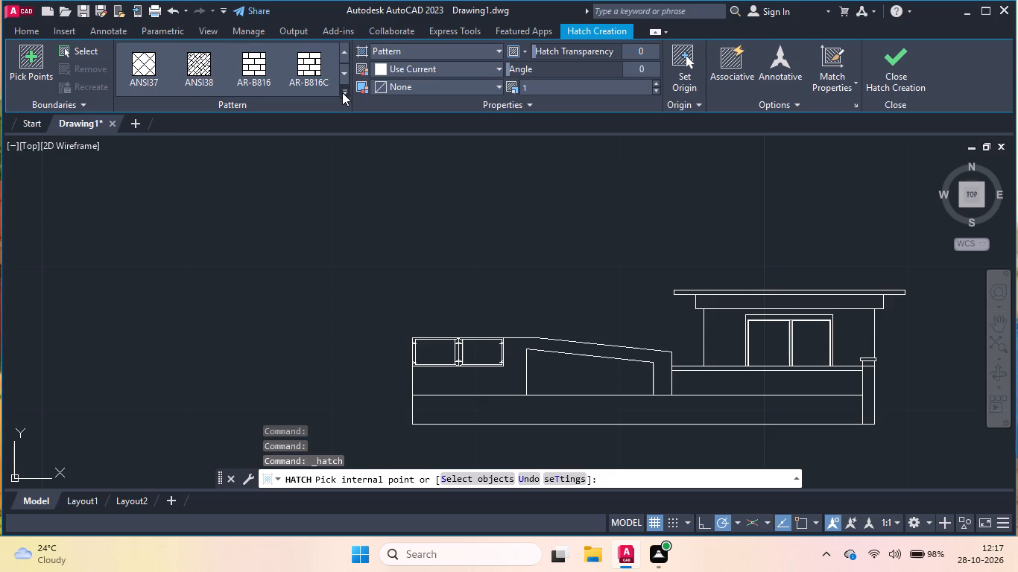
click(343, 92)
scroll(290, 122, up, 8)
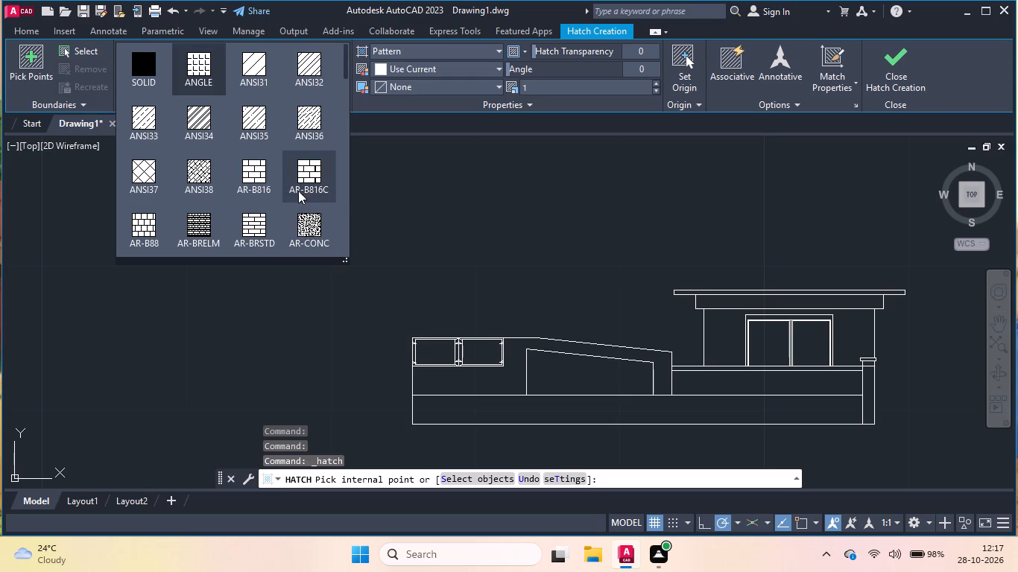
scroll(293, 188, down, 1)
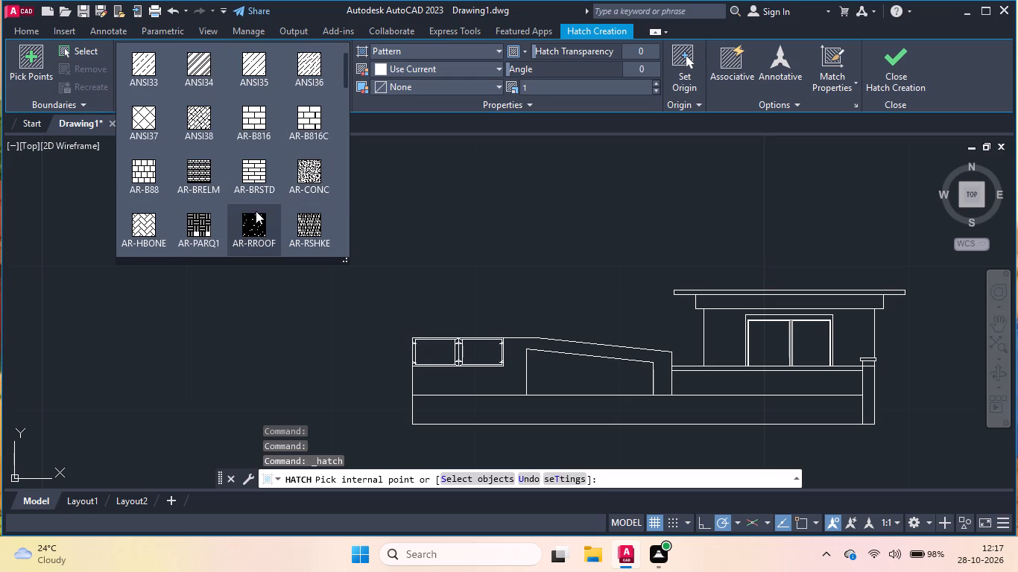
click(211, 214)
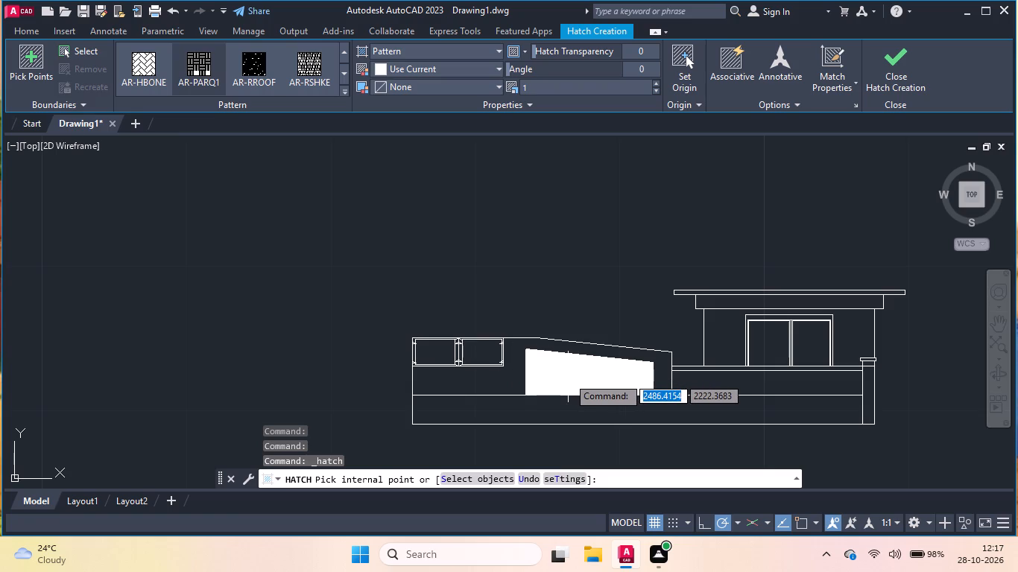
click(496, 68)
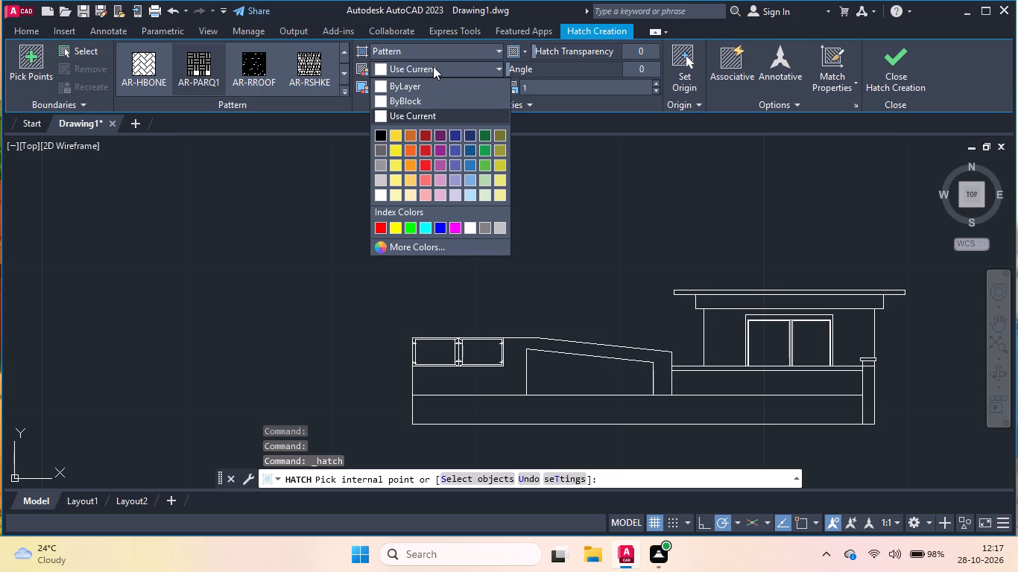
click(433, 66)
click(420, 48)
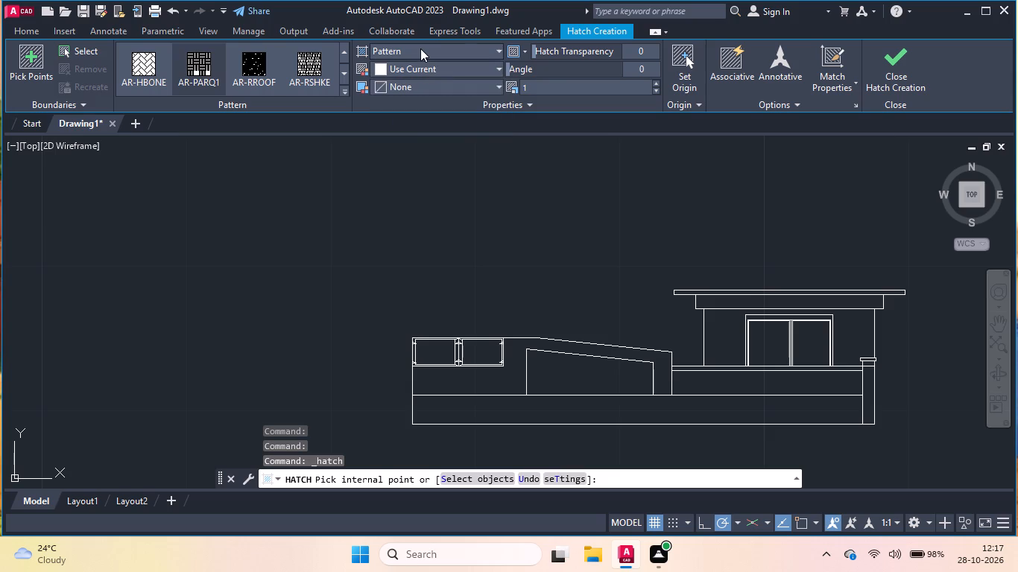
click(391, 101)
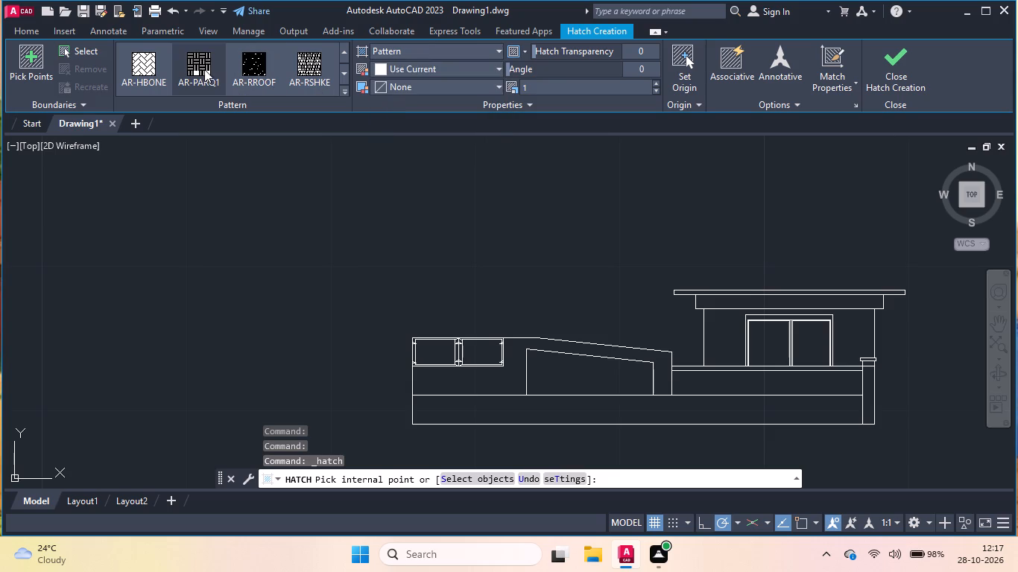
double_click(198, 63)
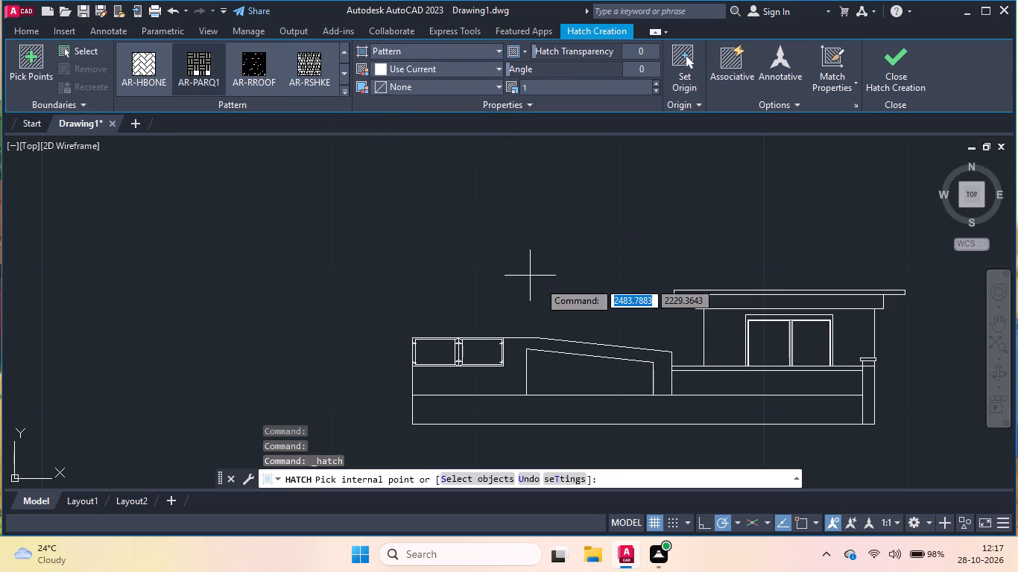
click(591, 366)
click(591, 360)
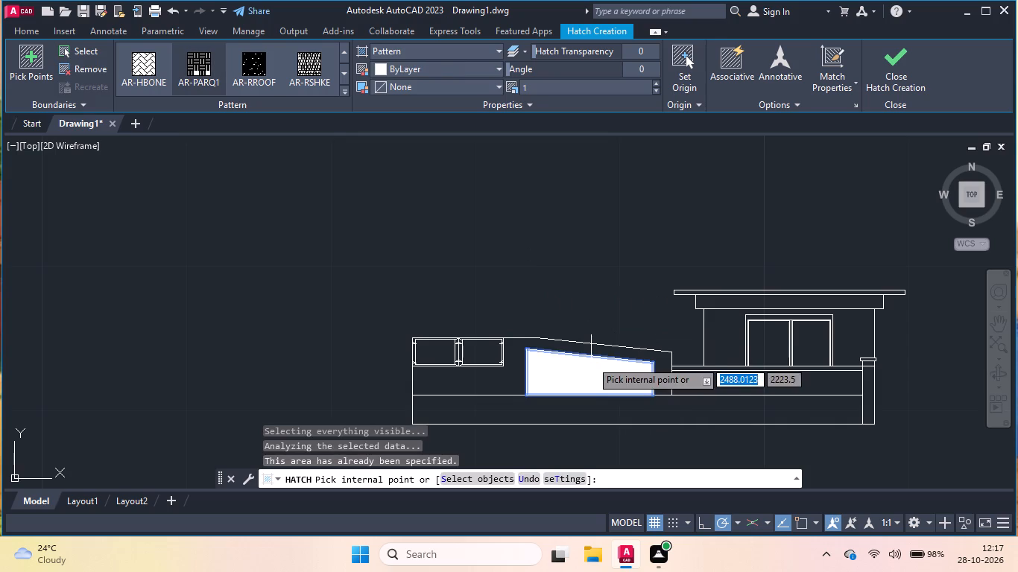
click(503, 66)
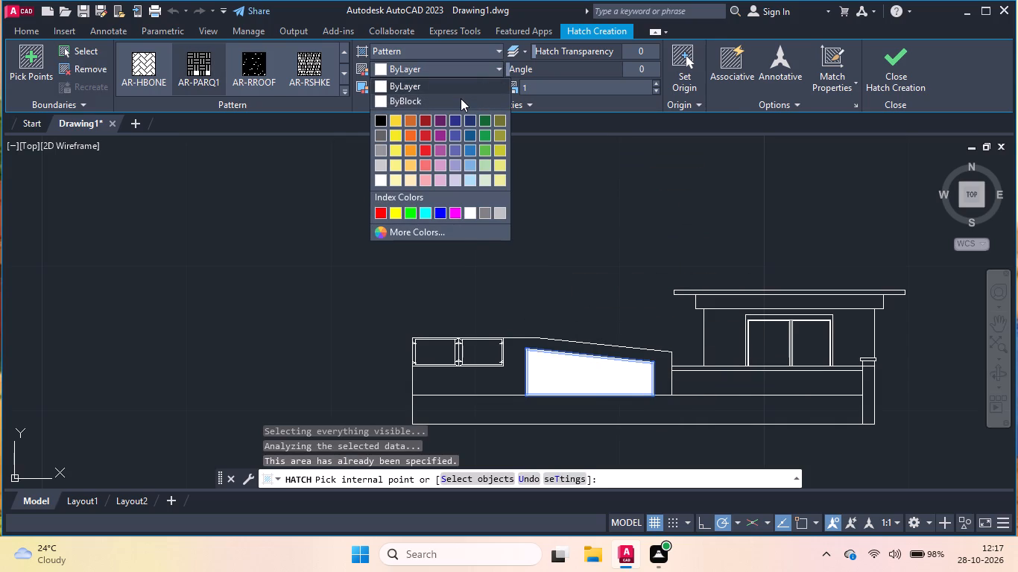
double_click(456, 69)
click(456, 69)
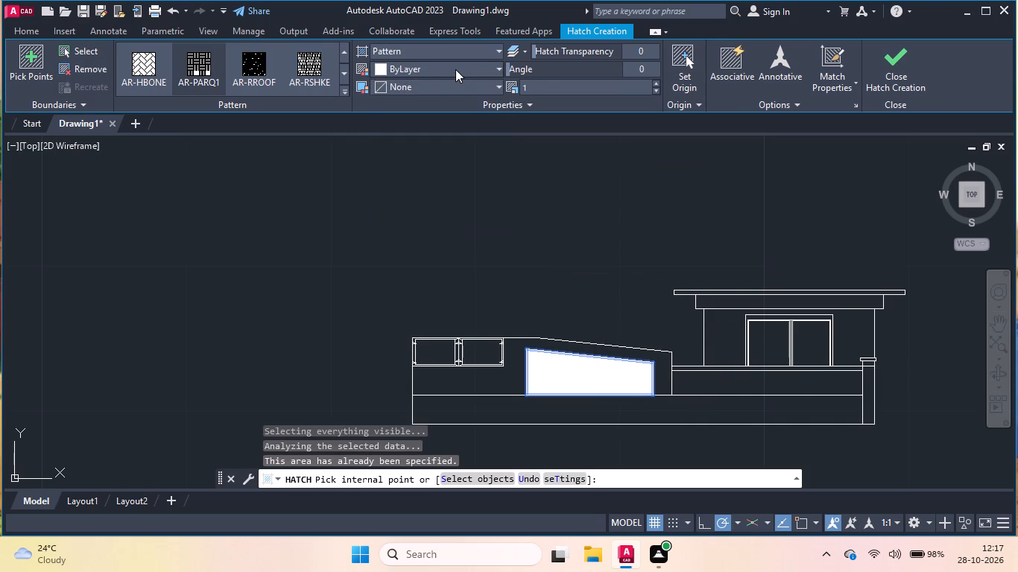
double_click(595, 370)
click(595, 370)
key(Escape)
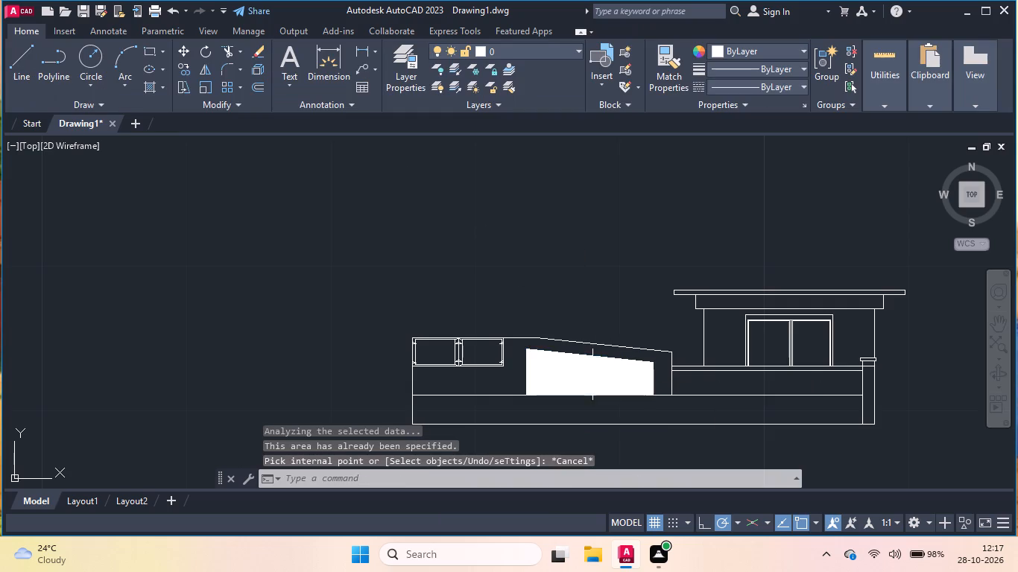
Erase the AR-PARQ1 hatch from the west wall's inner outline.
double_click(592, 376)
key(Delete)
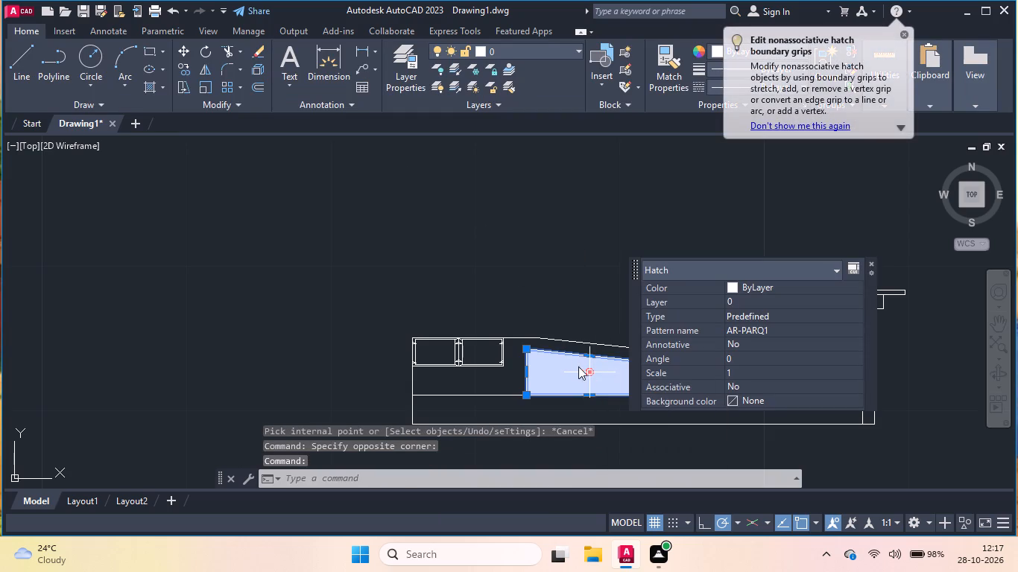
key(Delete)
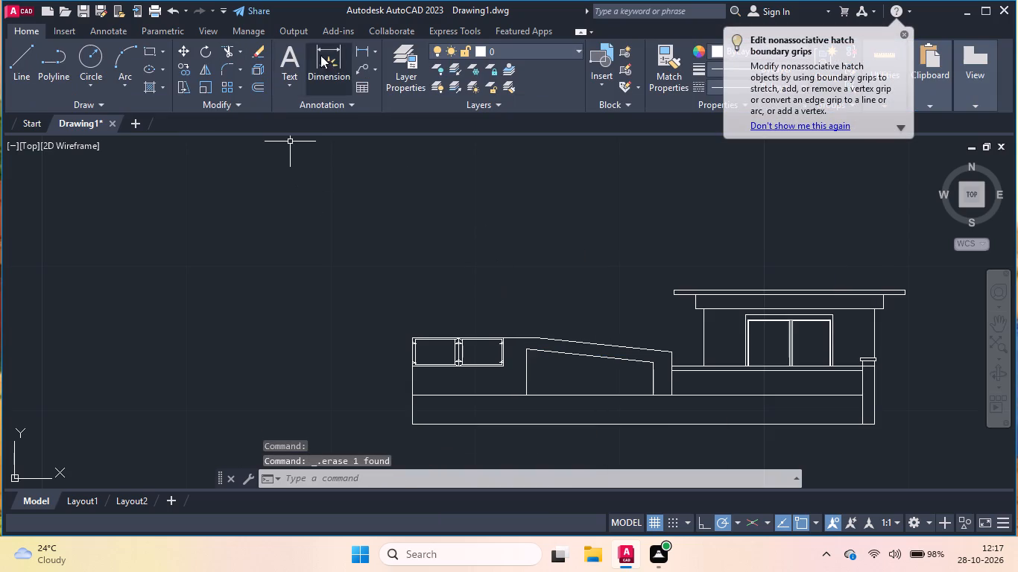
Start a new hatch with the AR-PARQ1 pattern and its colour set to ByLayer.
click(147, 84)
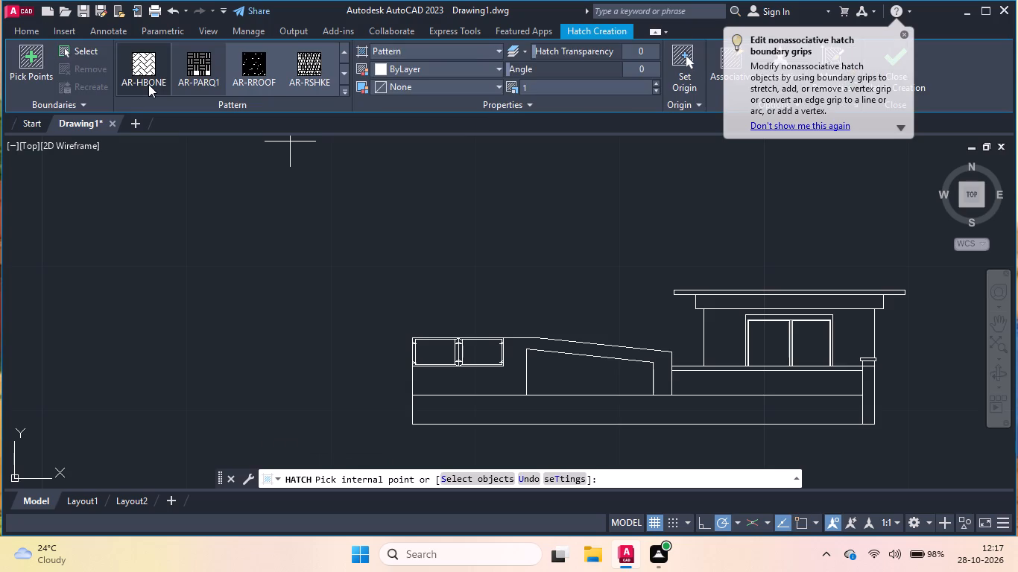
click(193, 57)
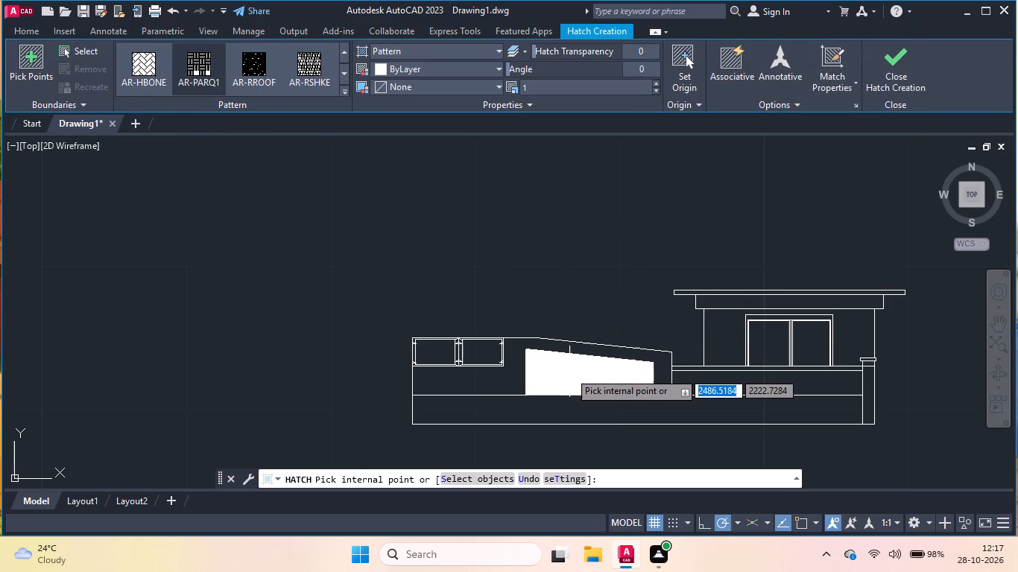
double_click(194, 64)
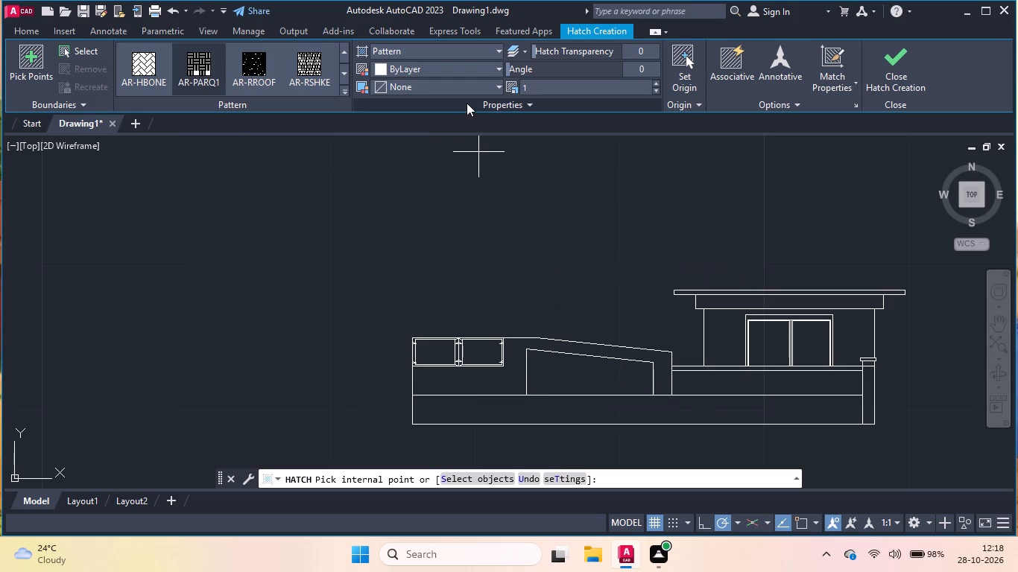
double_click(500, 65)
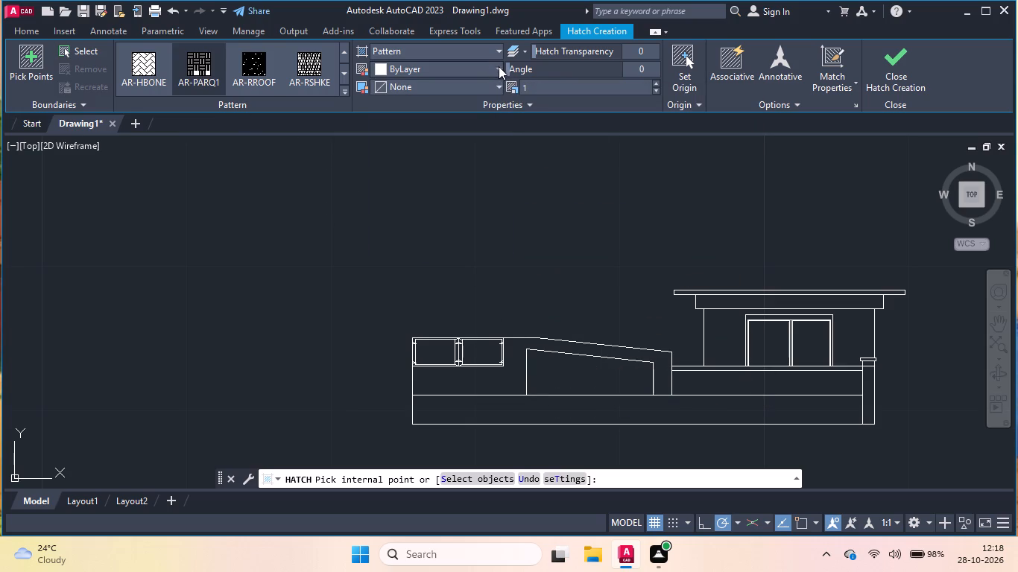
click(498, 67)
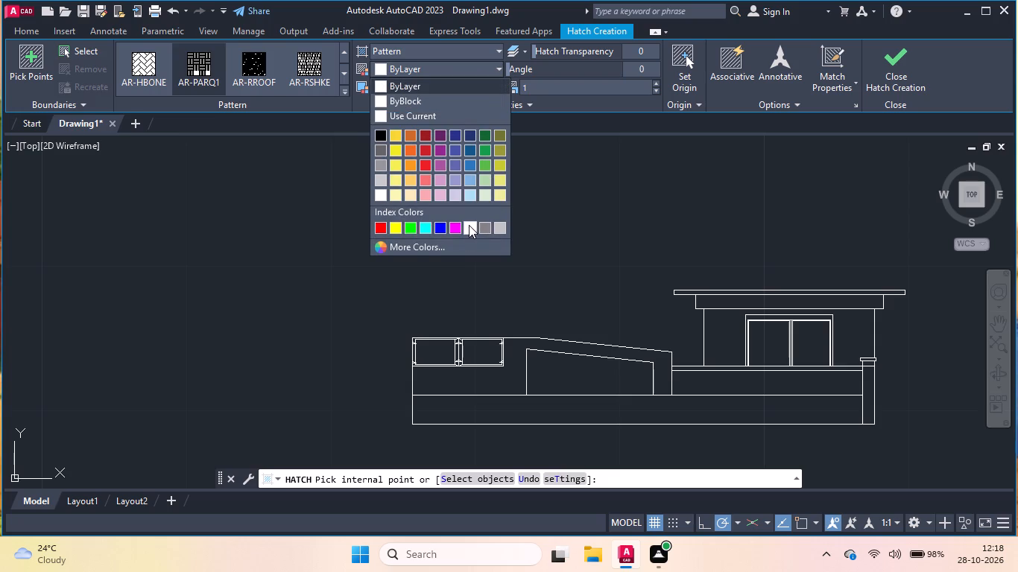
click(469, 225)
click(497, 65)
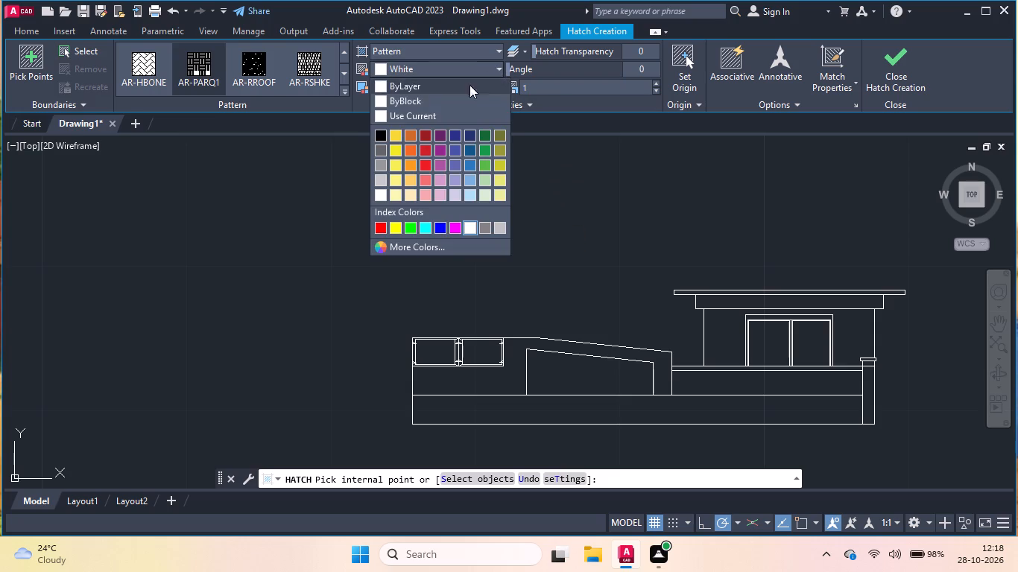
double_click(455, 80)
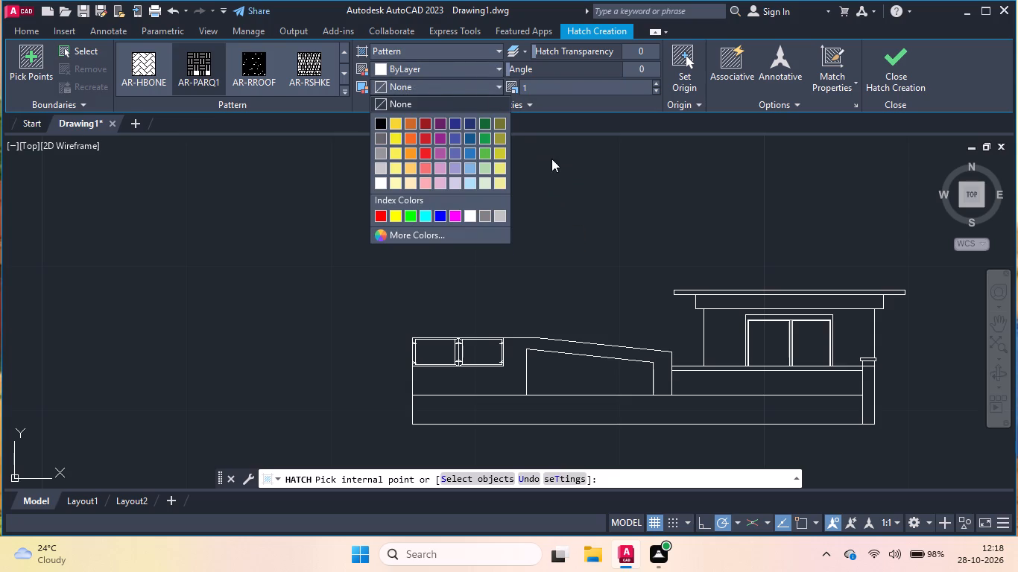
double_click(551, 159)
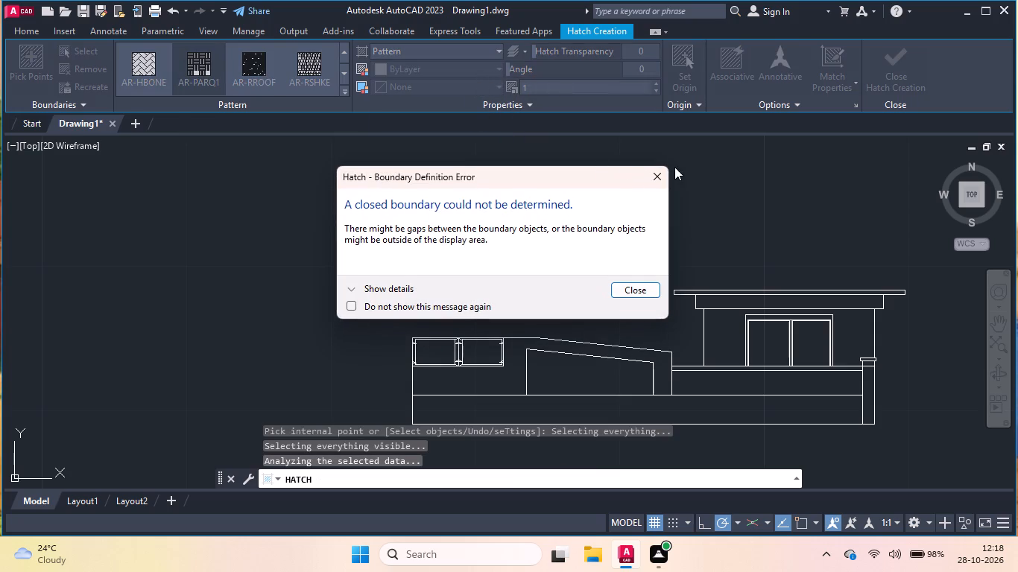
click(653, 175)
click(497, 65)
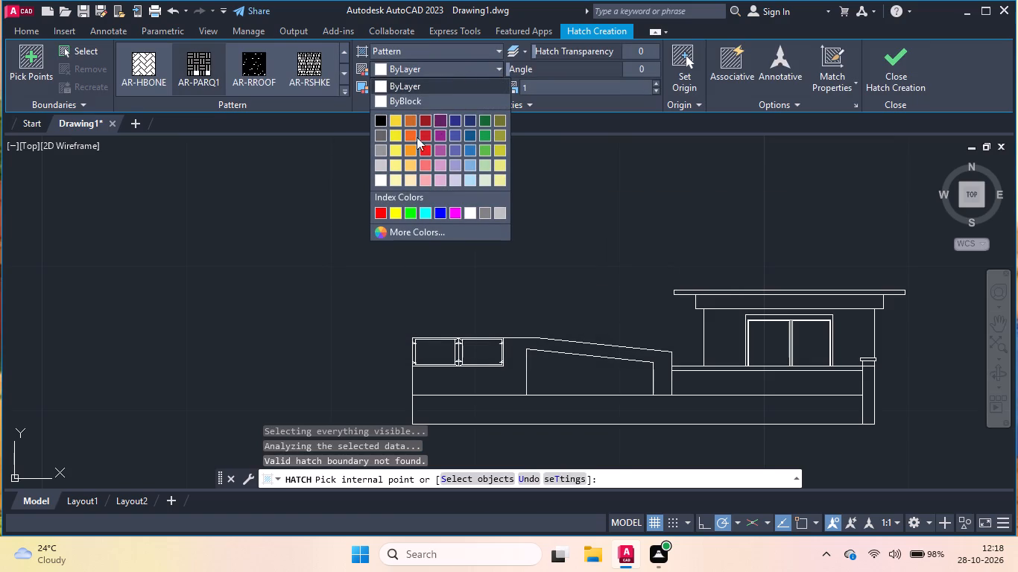
click(572, 197)
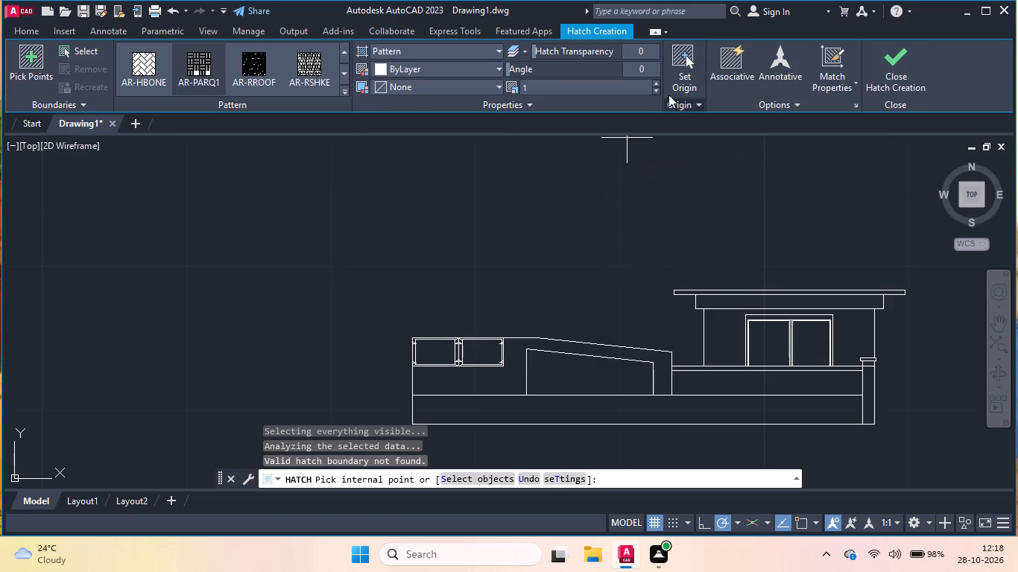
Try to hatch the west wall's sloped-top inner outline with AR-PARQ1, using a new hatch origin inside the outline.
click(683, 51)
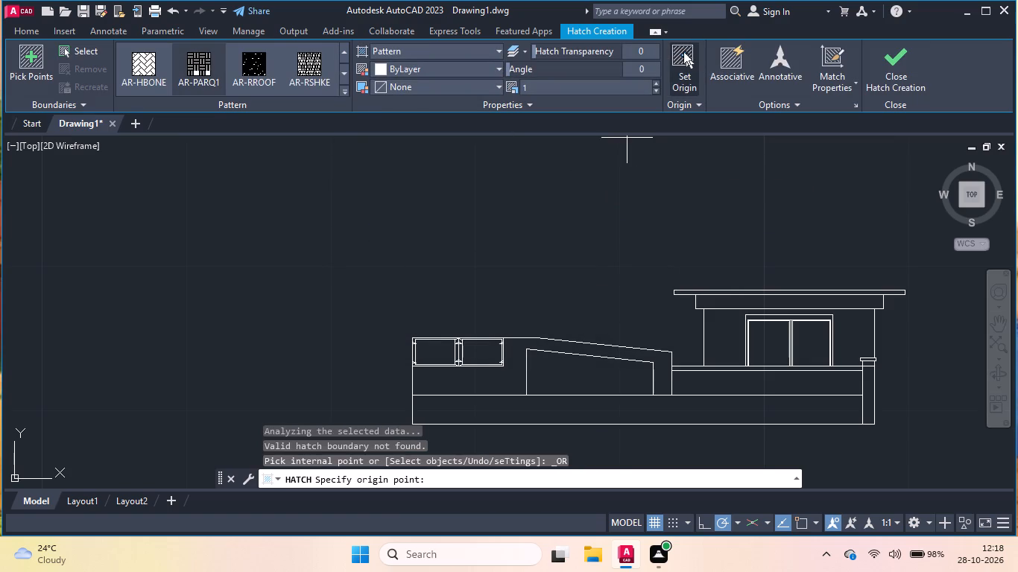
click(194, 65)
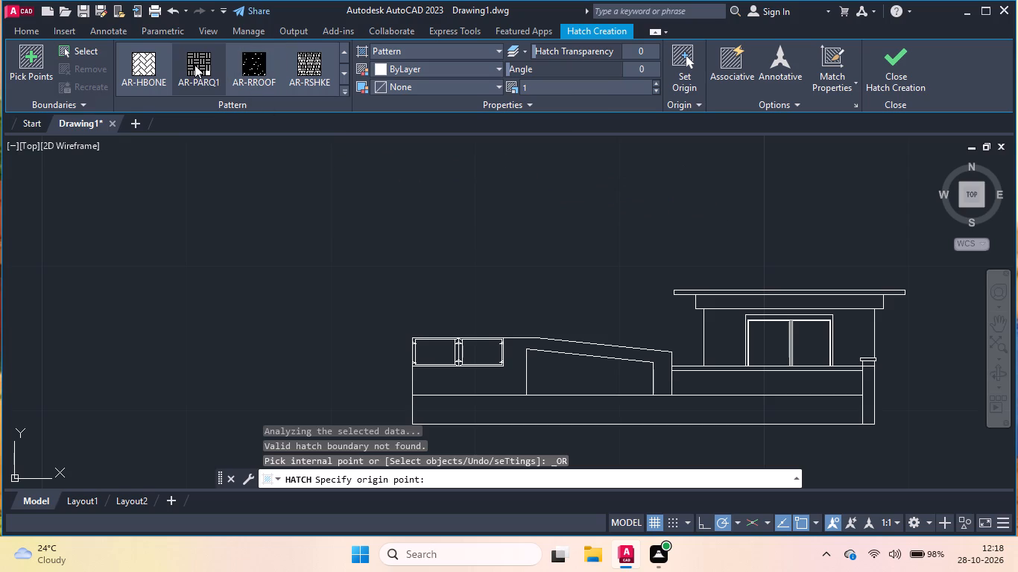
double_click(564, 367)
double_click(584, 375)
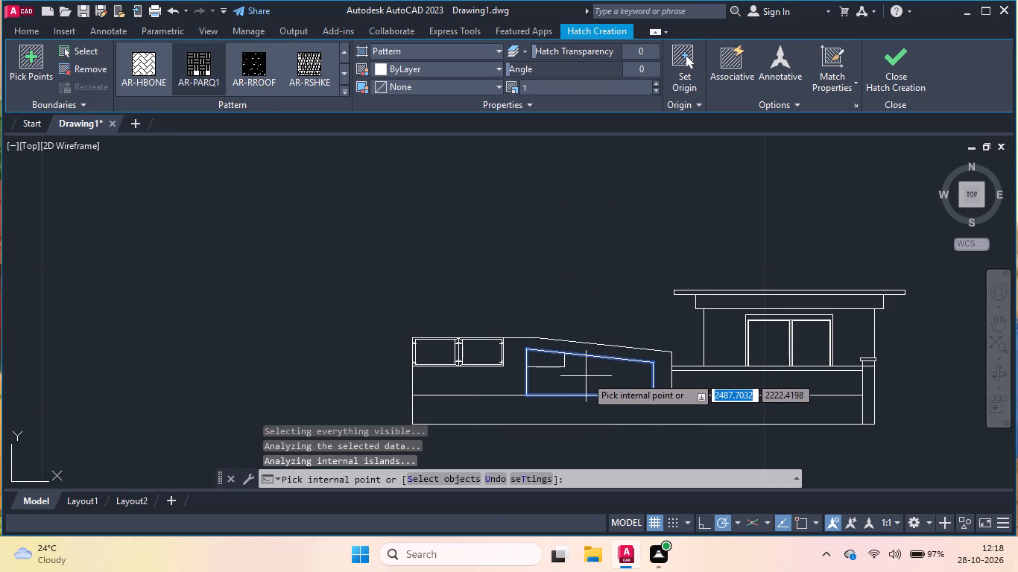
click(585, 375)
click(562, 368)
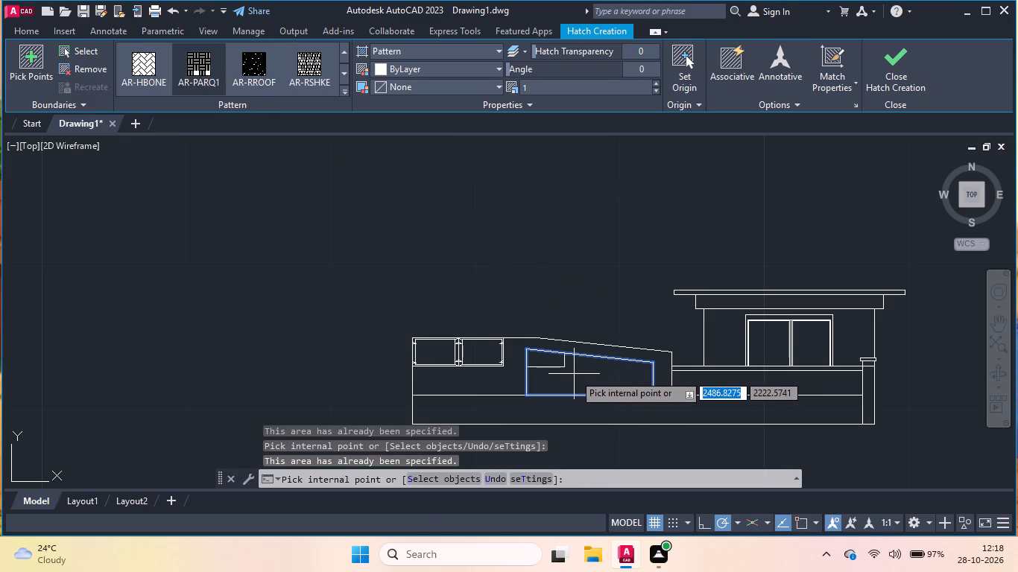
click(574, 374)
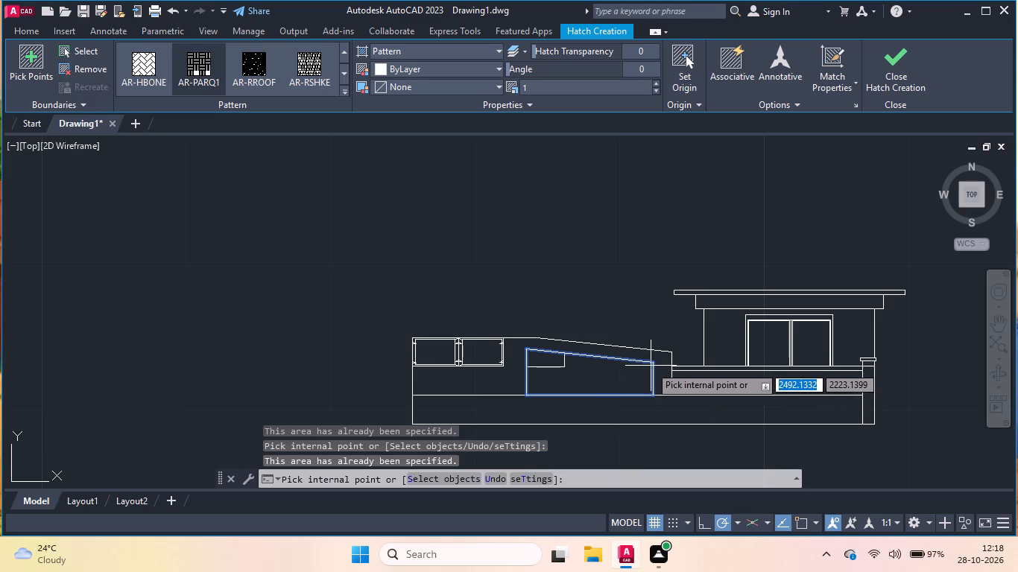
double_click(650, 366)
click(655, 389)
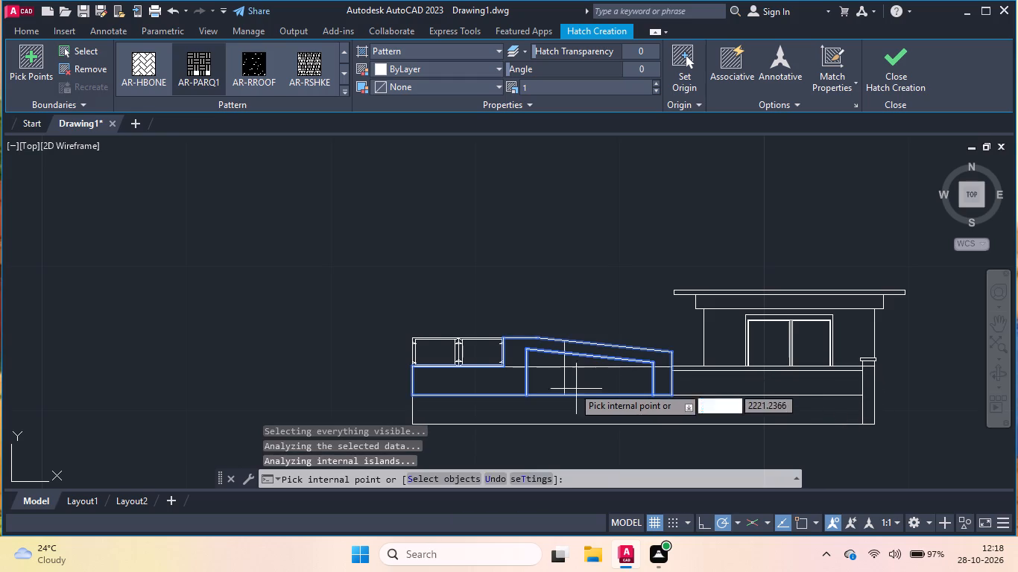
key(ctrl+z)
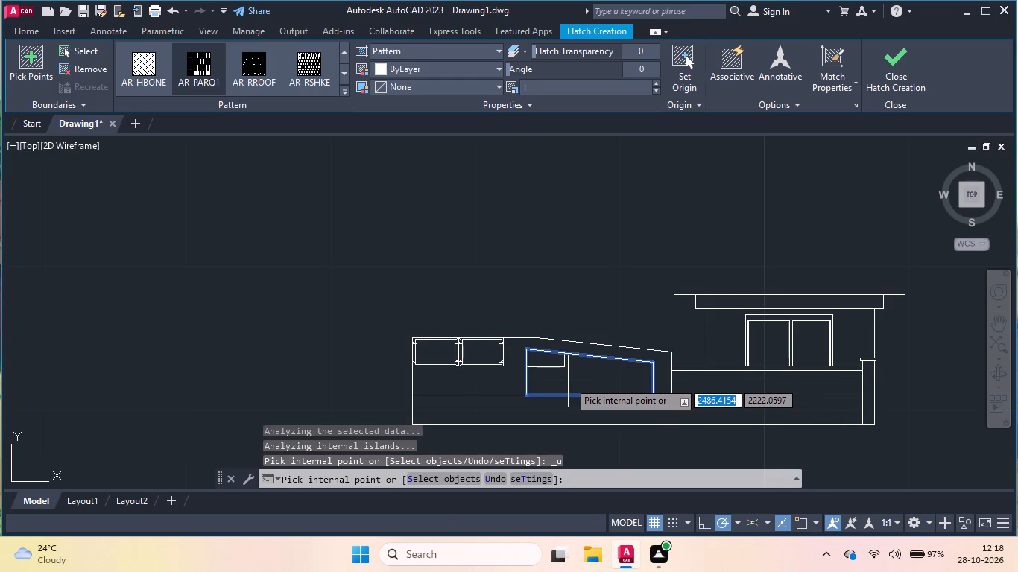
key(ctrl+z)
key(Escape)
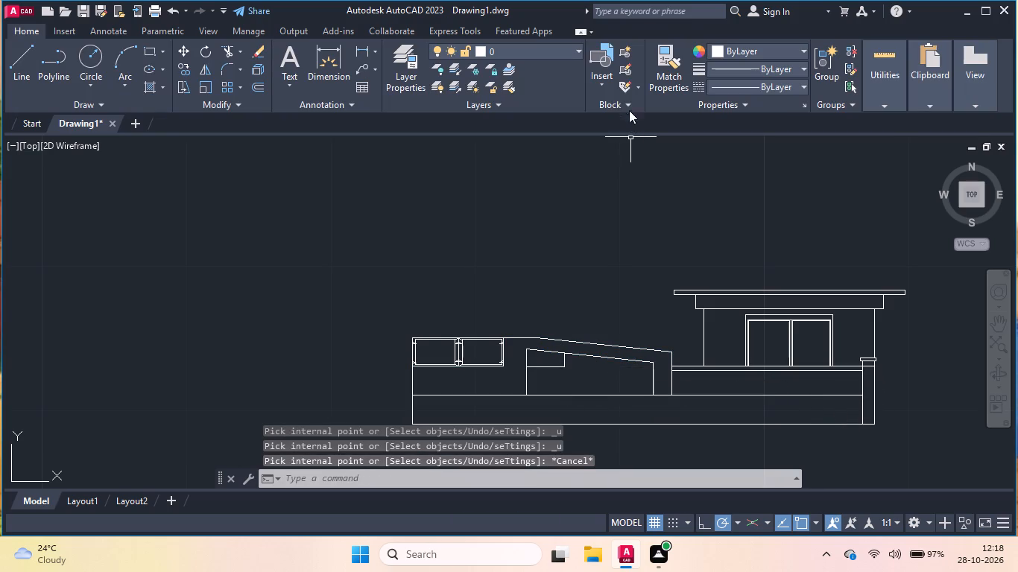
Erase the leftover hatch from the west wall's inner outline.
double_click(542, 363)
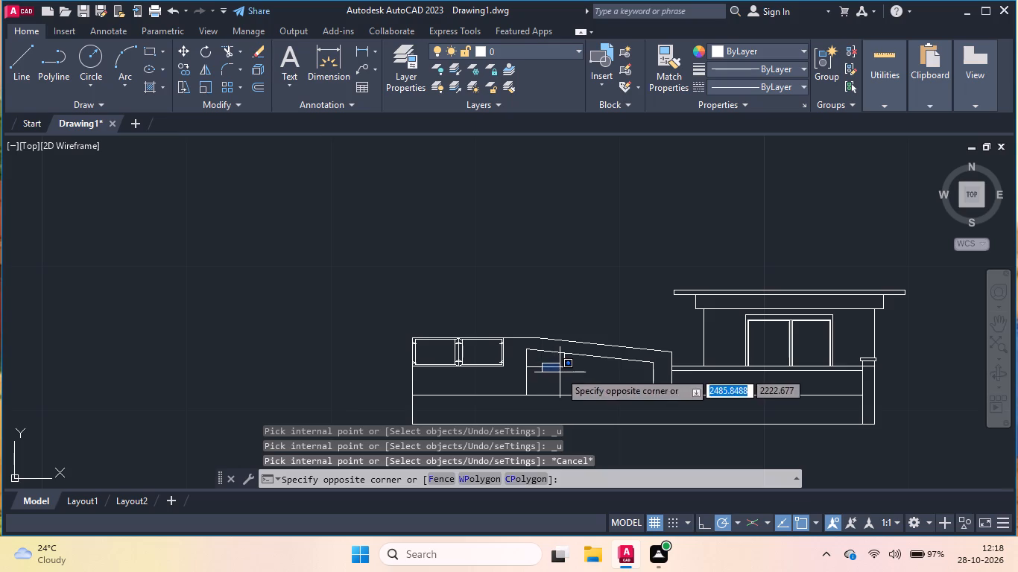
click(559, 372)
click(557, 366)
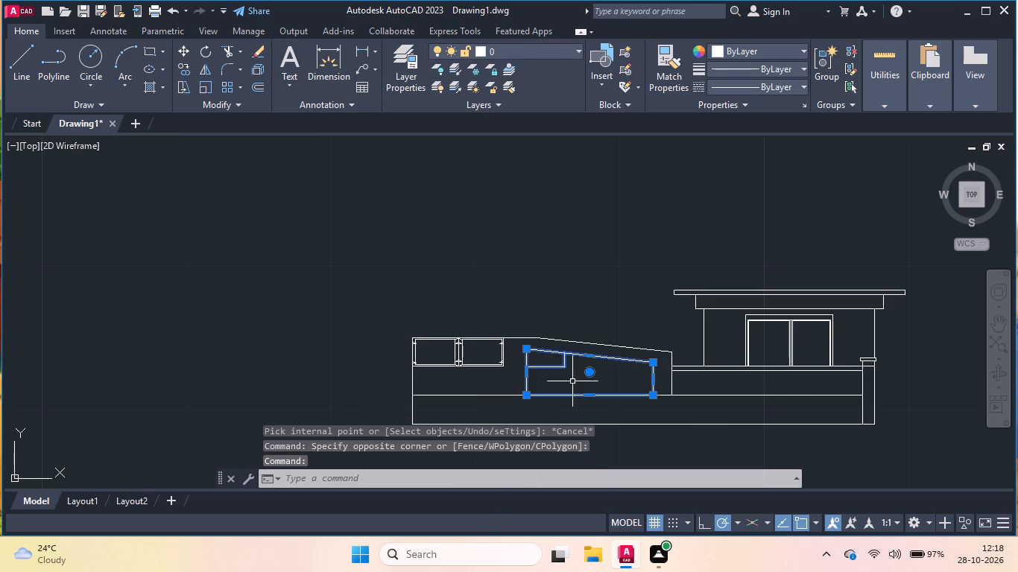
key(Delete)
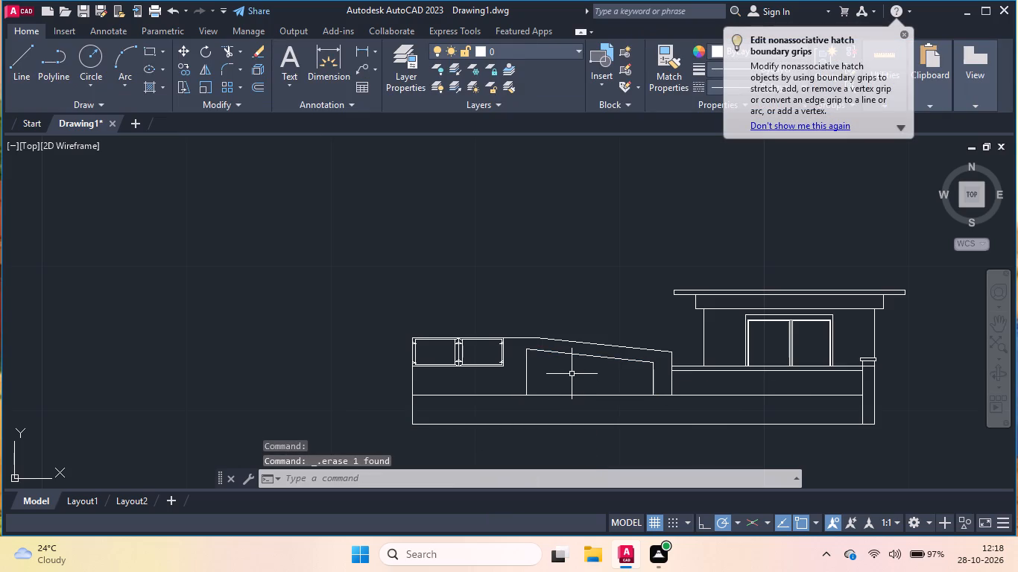
Draw a horizontal line 32 units long heading west, starting 35 units below the roof slab's upper east corner.
key(l)
key(Return)
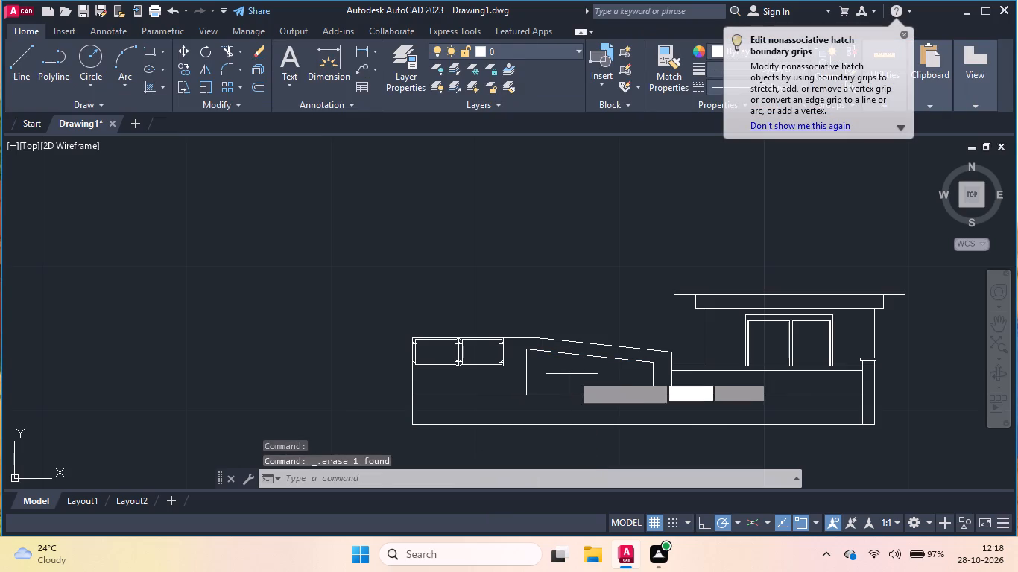
scroll(578, 305, down, 5)
scroll(605, 337, up, 3)
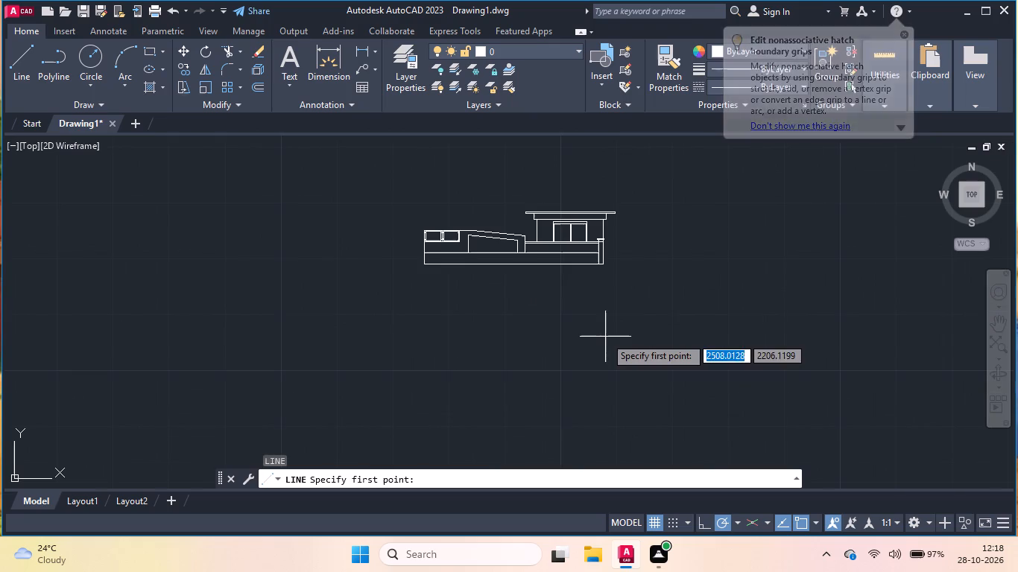
scroll(552, 252, up, 1)
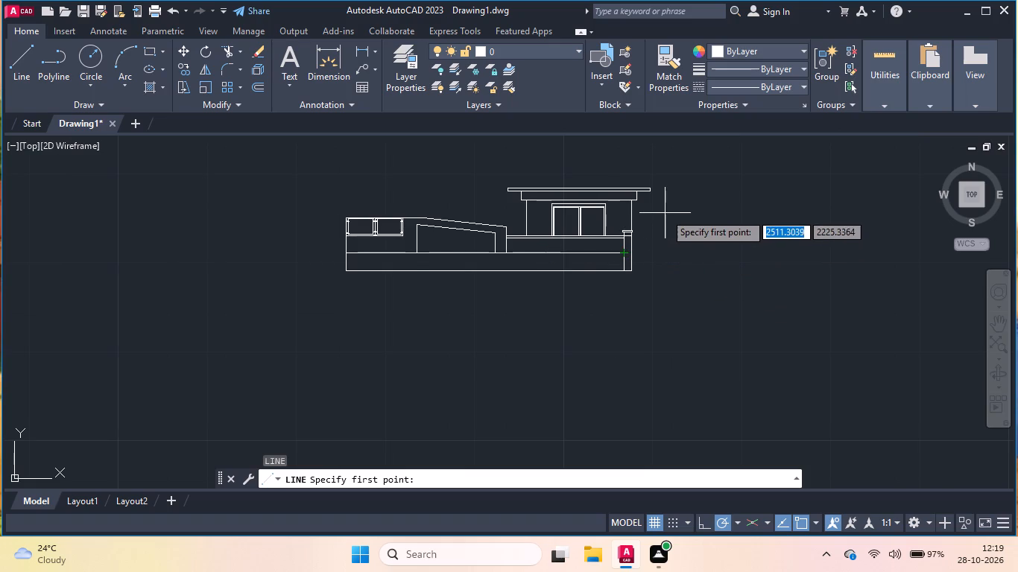
scroll(650, 188, up, 2)
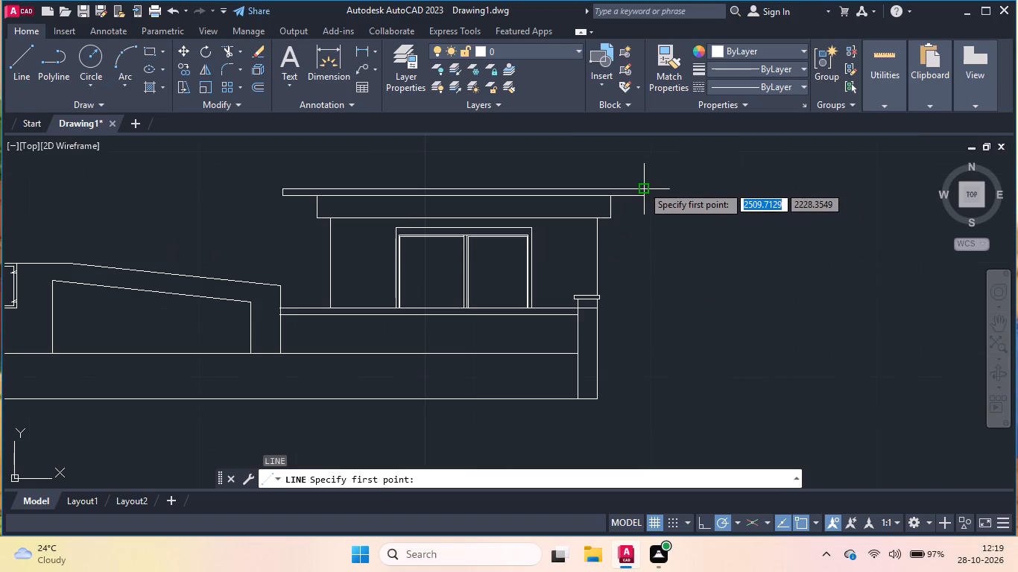
scroll(642, 185, down, 2)
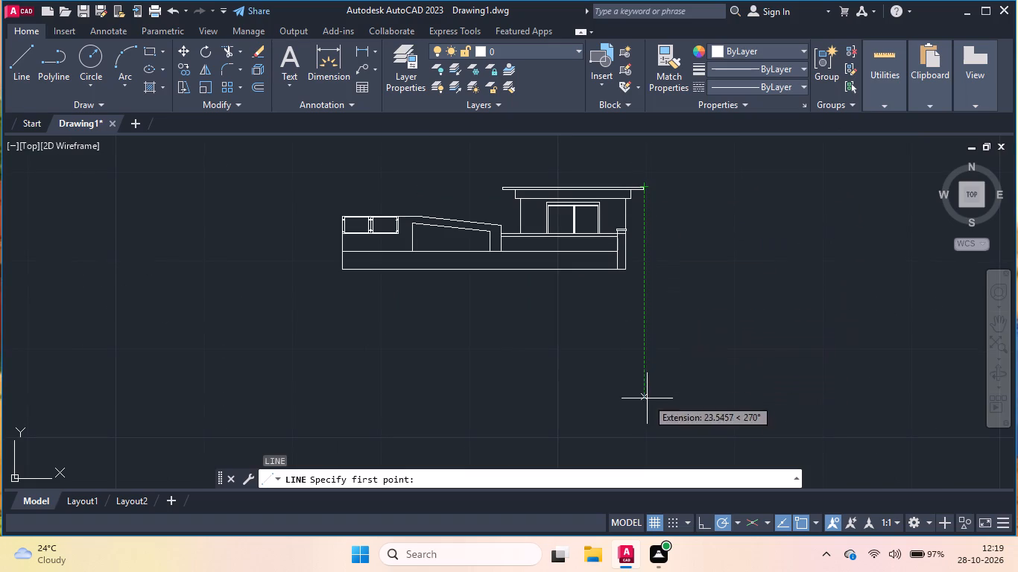
key(3)
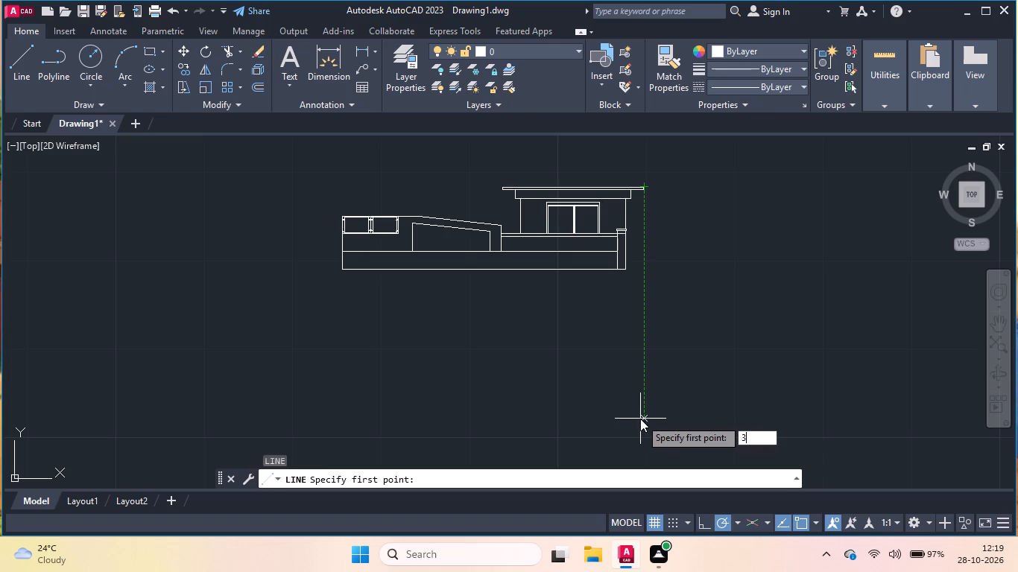
key(5)
key(Return)
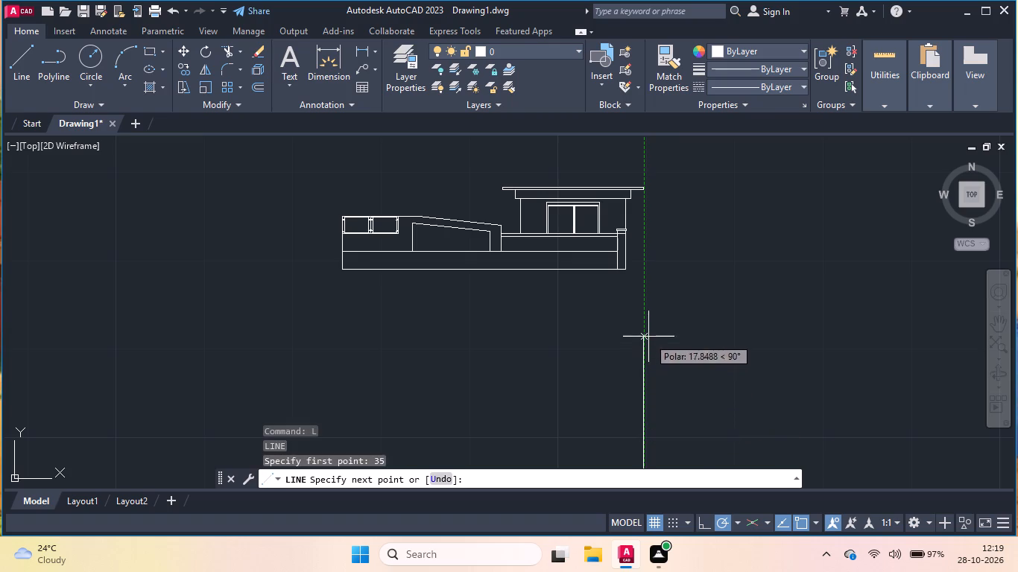
scroll(648, 330, down, 4)
scroll(605, 364, up, 3)
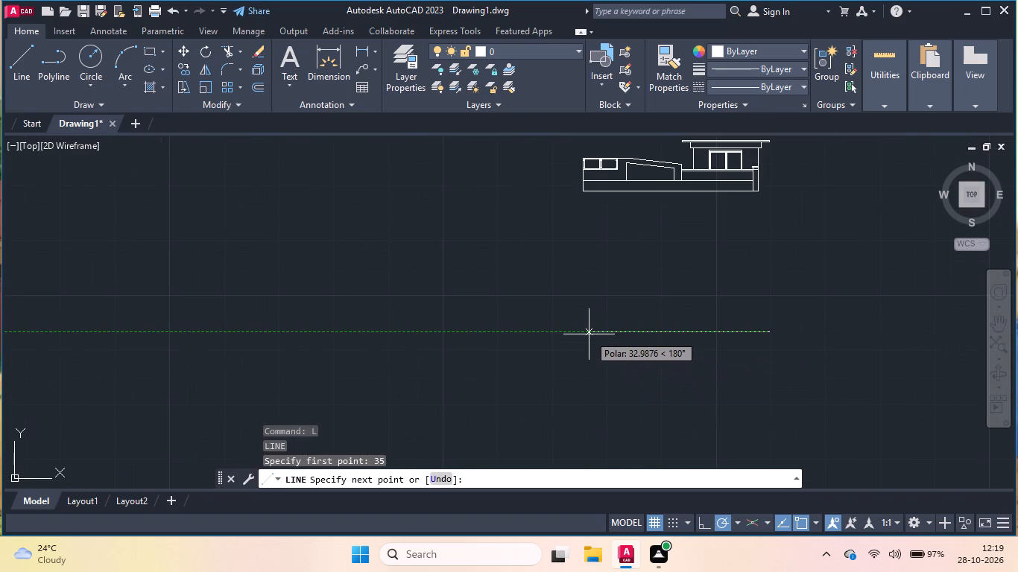
text(32)
key(Return)
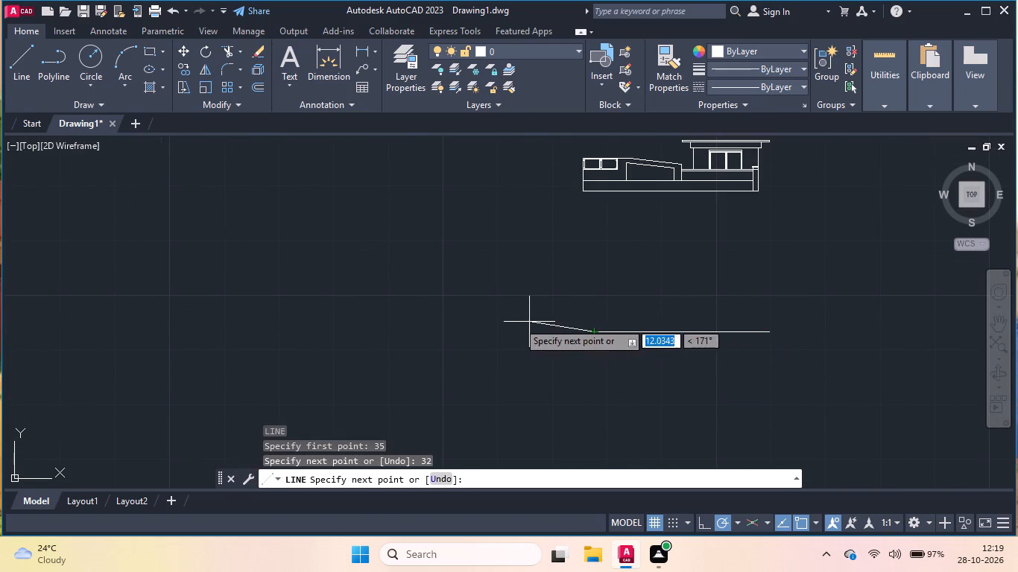
key(Return)
Draw a vertical line about 25.7 units long from the building's bottom east corner down to the 32-unit horizontal line.
scroll(475, 325, down, 2)
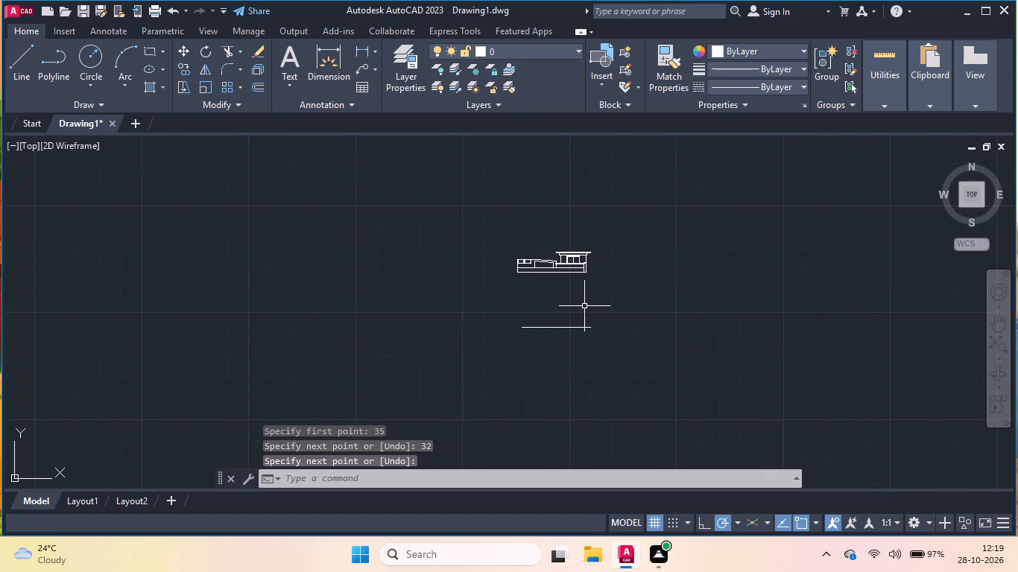
scroll(584, 307, up, 2)
key(Return)
click(585, 218)
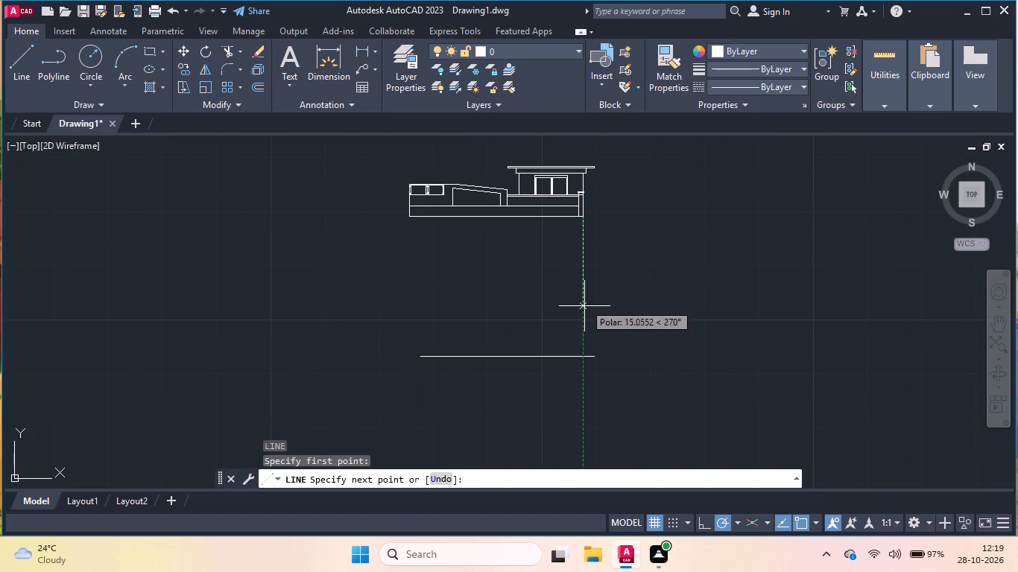
click(587, 355)
key(Return)
key(Return)
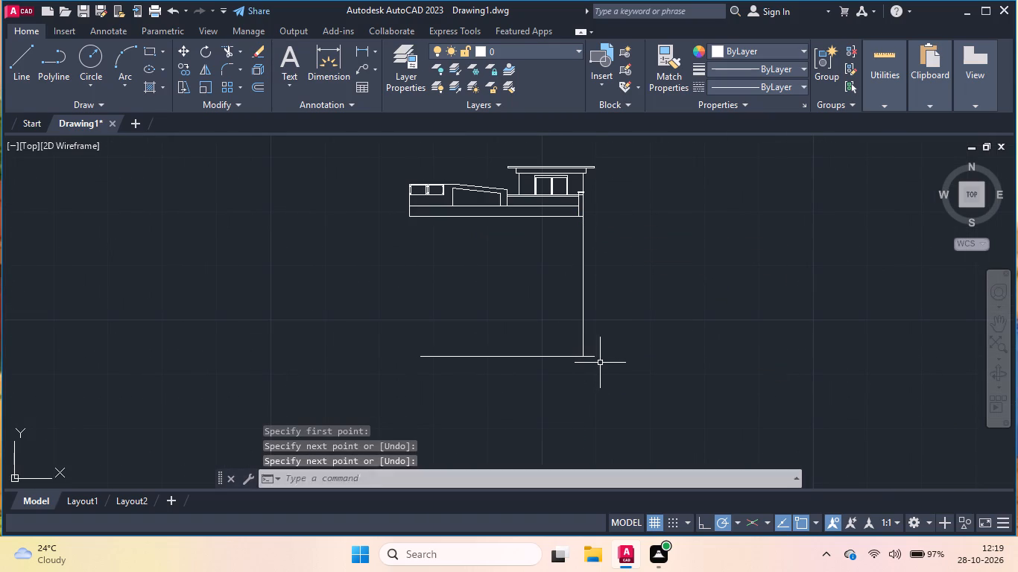
key(Return)
key(Return)
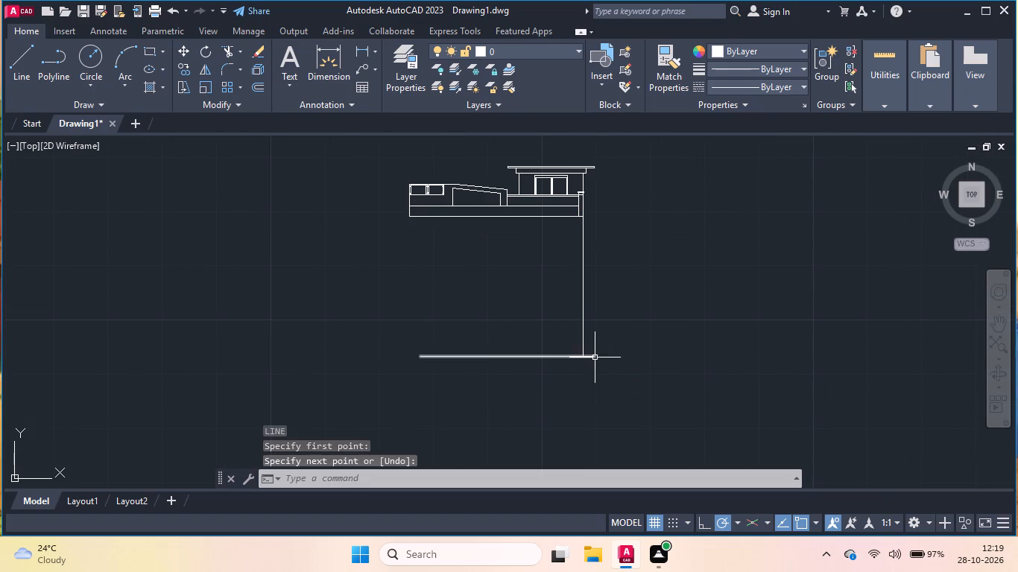
Erase the 32-unit horizontal line below the building.
click(594, 357)
key(Delete)
Draw a 32-unit horizontal line heading west from the lower end of the vertical line below the building.
key(l)
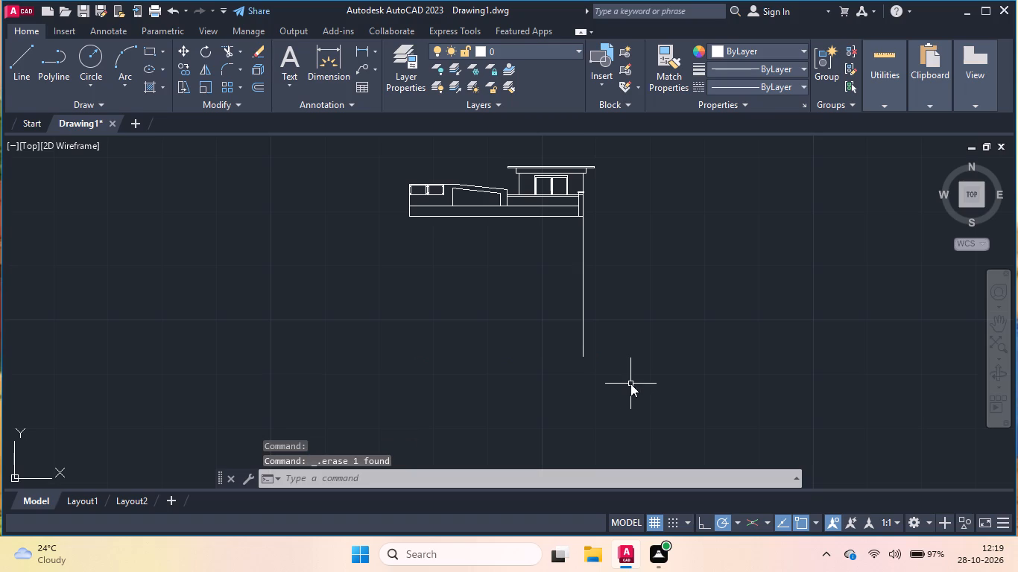
key(Return)
click(582, 360)
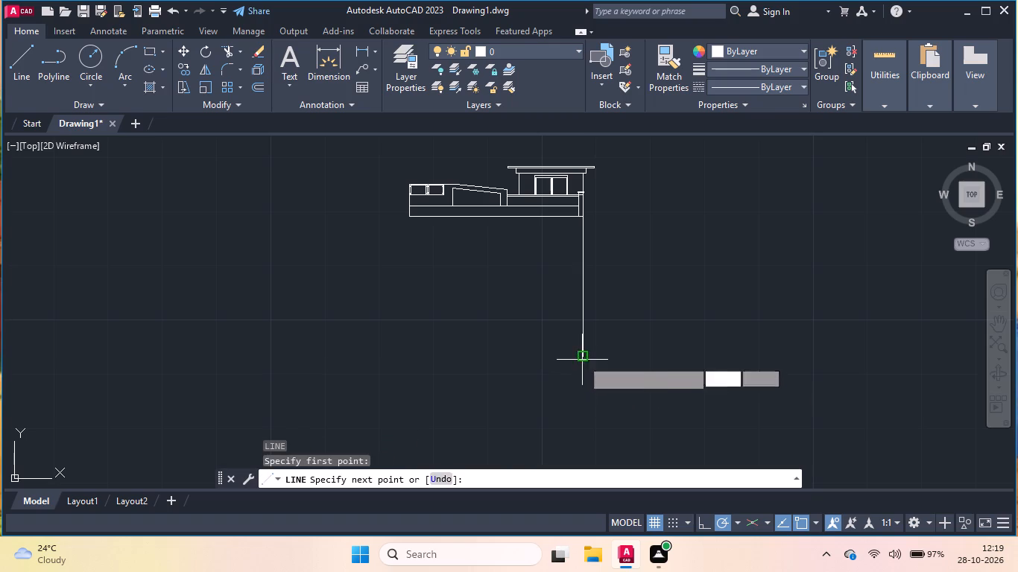
key(3)
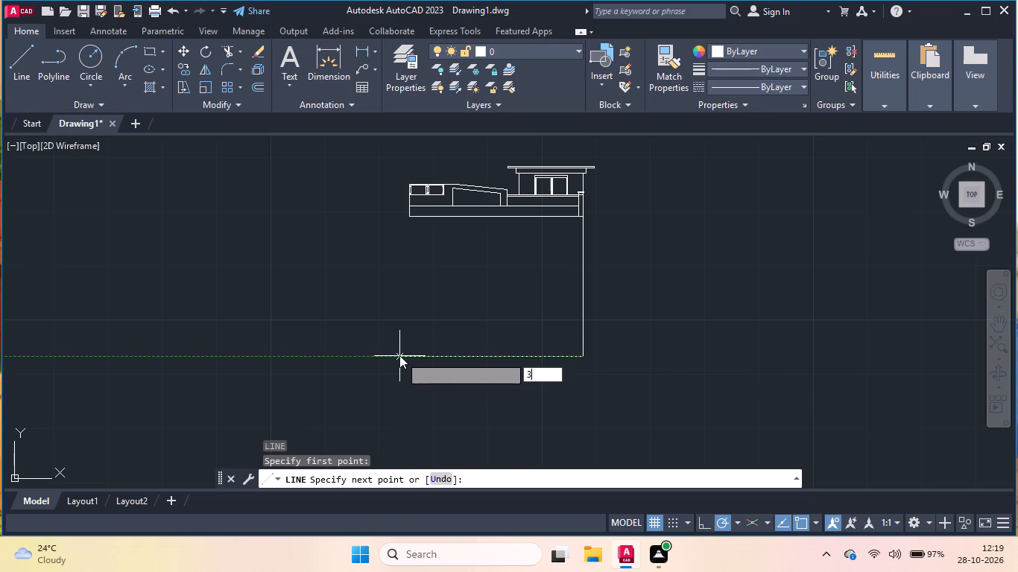
key(2)
key(Return)
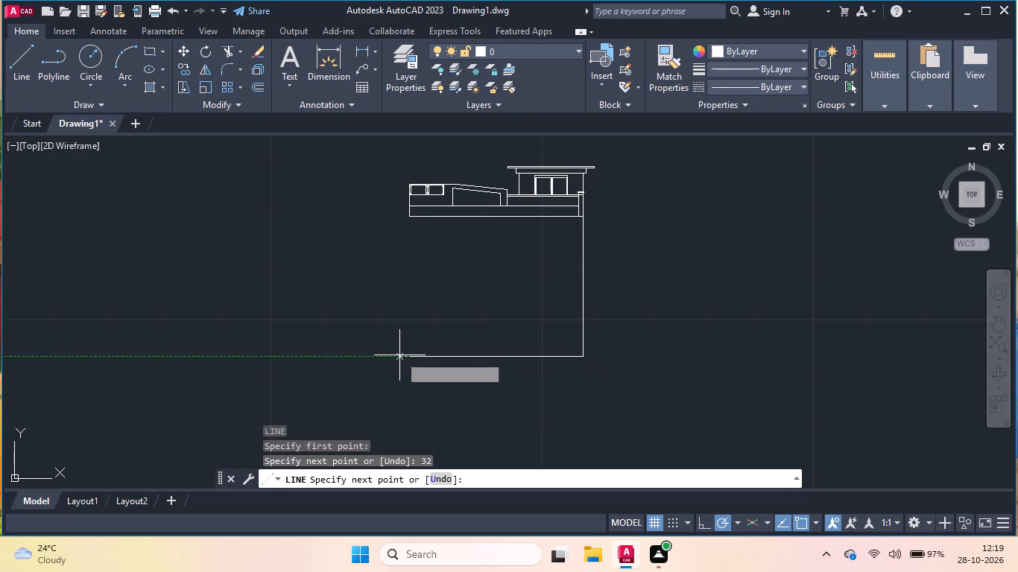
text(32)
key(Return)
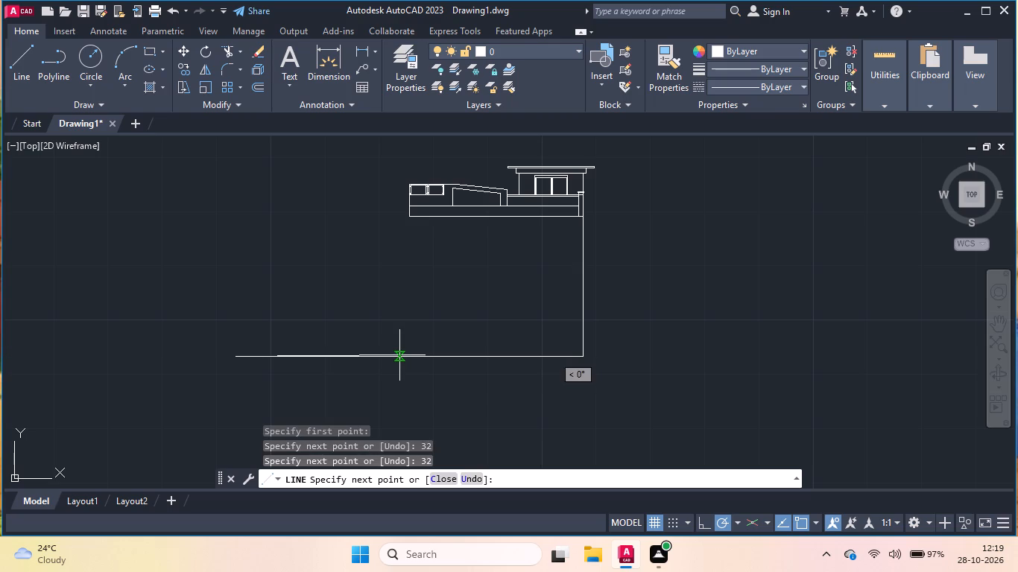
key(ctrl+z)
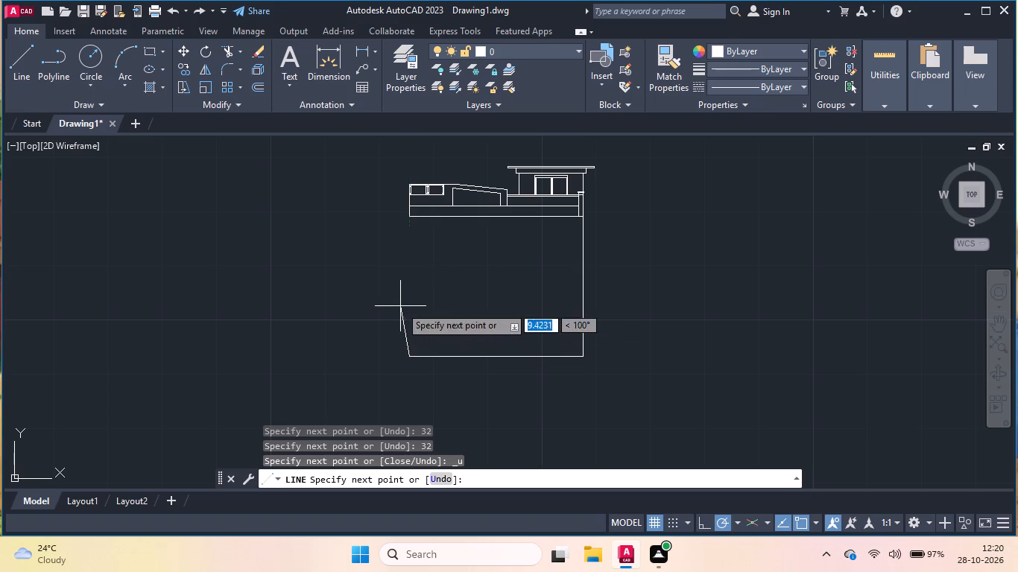
Draw the west side, about 25.7 units long, up to the building's bottom west corner to close the rectangle.
click(411, 213)
key(Return)
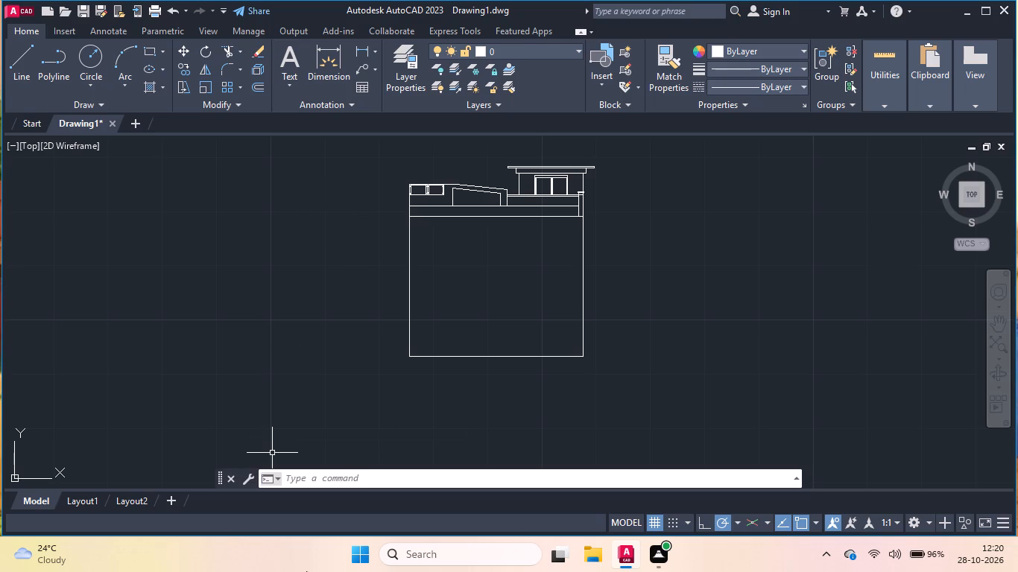
Draw a 1-unit horizontal line east from the rectangle's west side, starting 1 unit below the building's bottom west corner.
key(l)
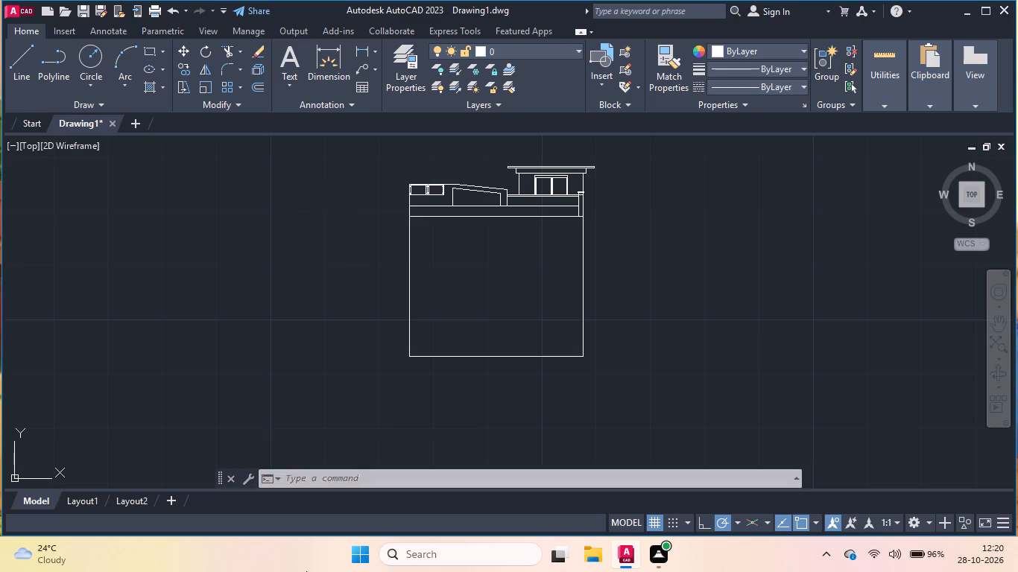
key(Return)
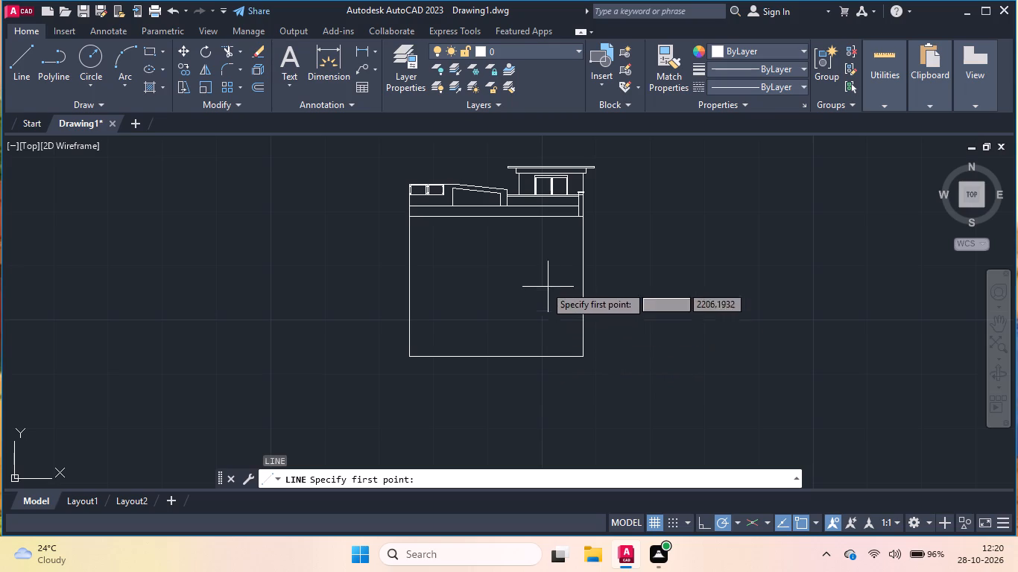
scroll(491, 236, up, 1)
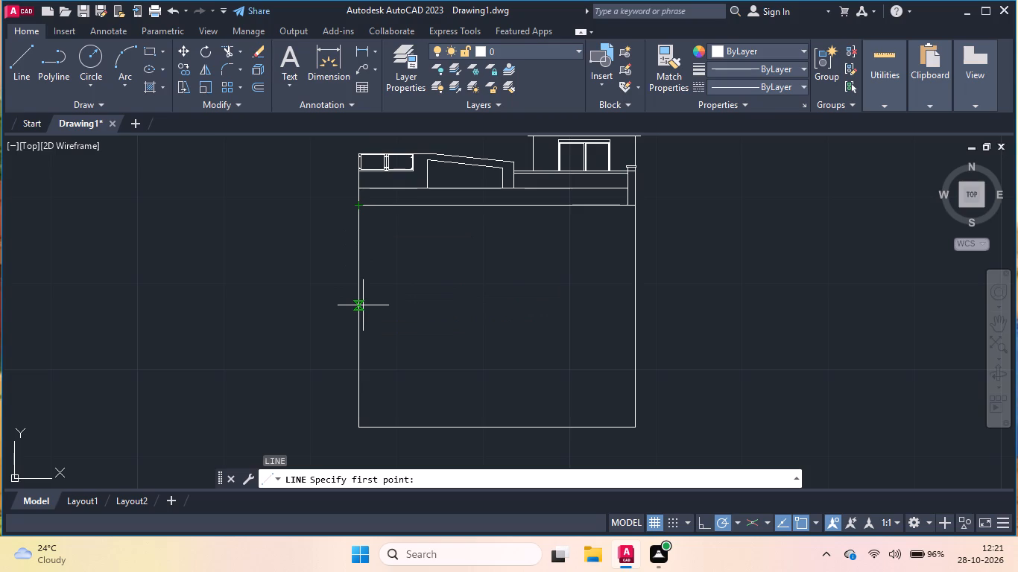
scroll(376, 276, down, 1)
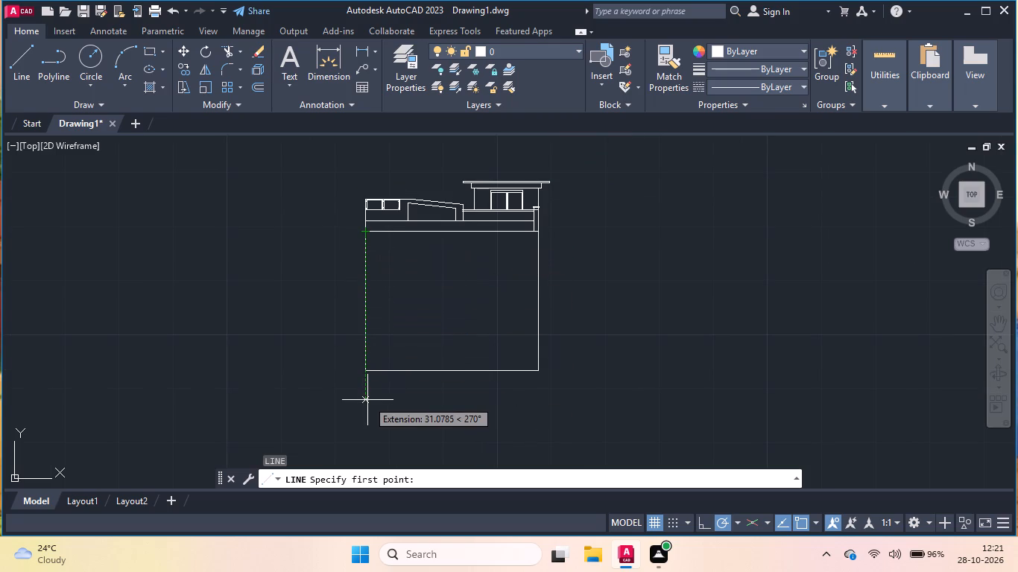
key(1)
key(Return)
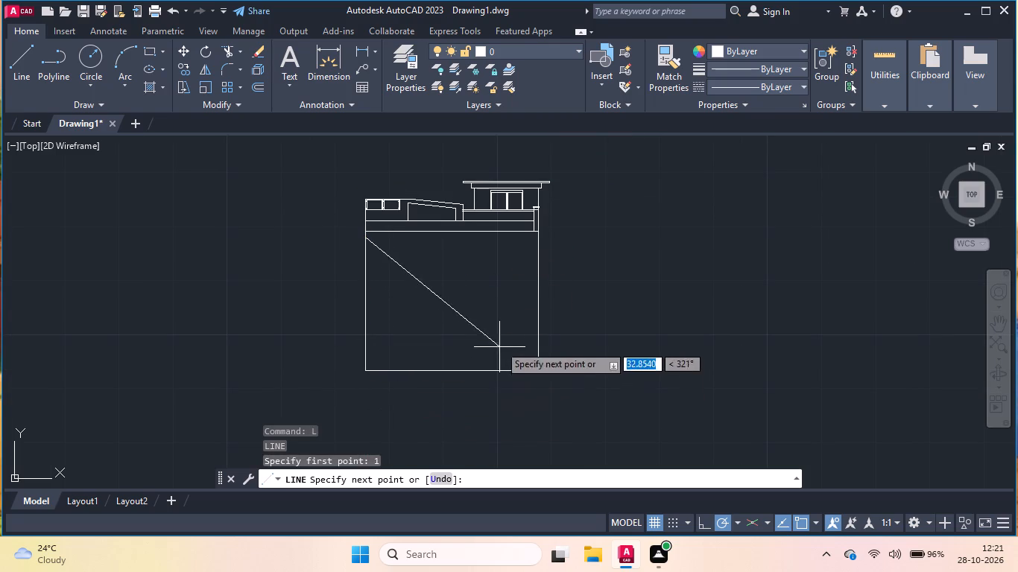
scroll(394, 232, up, 5)
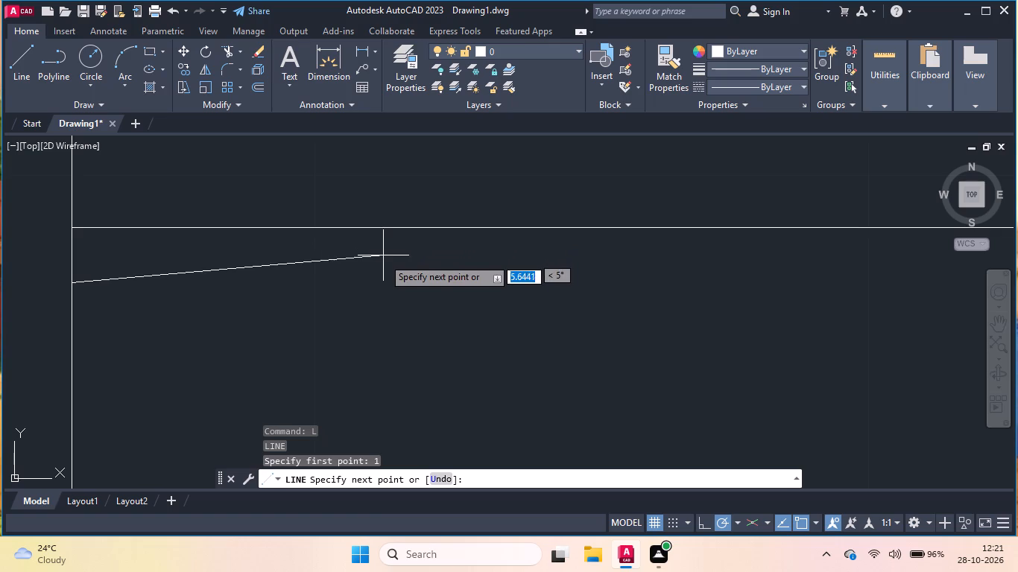
key(1)
key(Return)
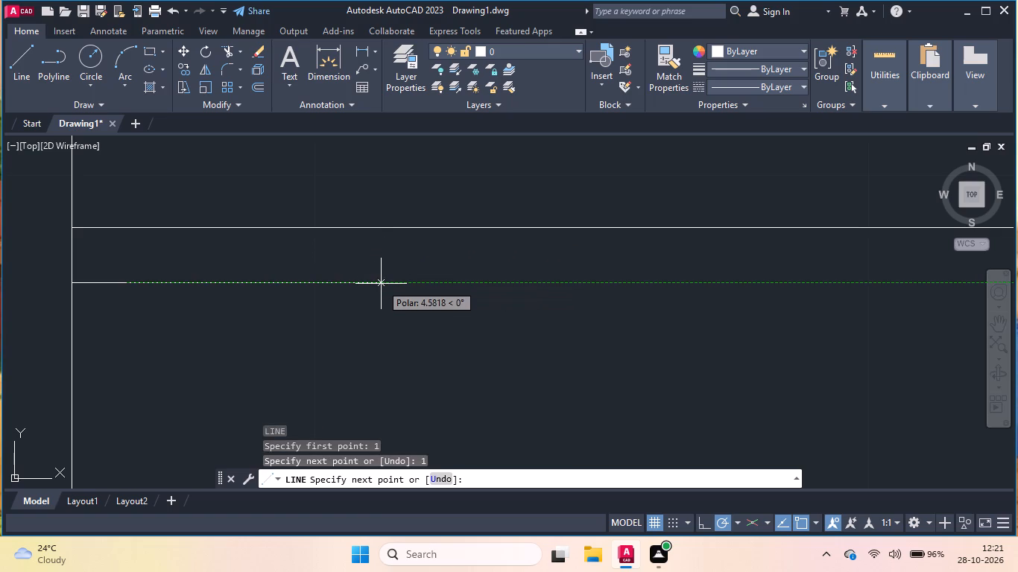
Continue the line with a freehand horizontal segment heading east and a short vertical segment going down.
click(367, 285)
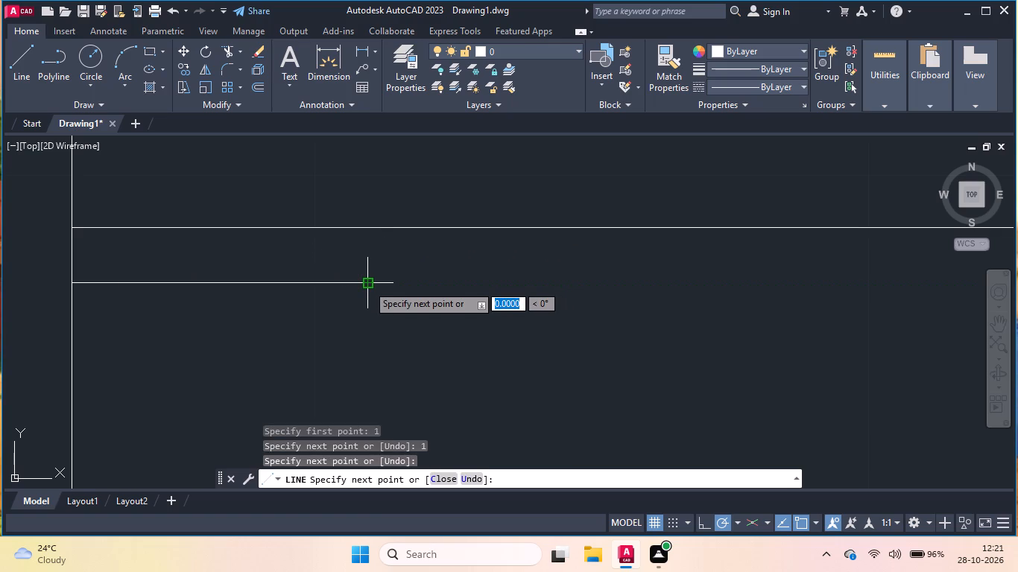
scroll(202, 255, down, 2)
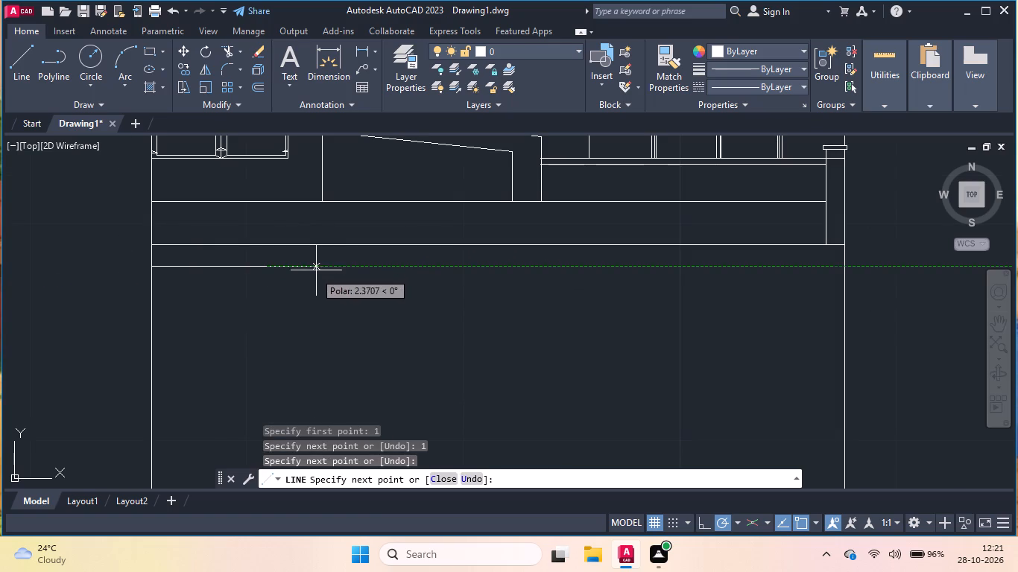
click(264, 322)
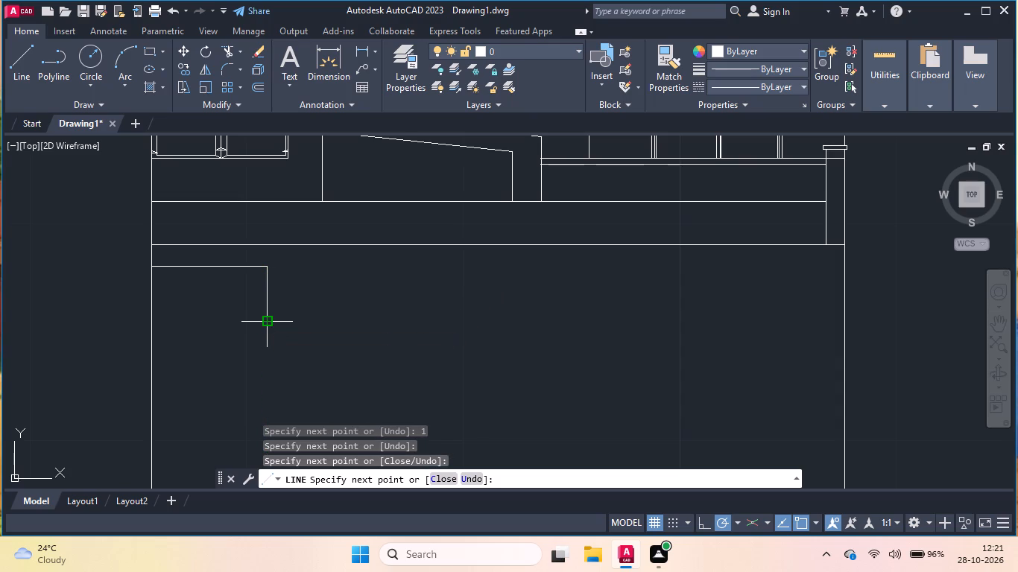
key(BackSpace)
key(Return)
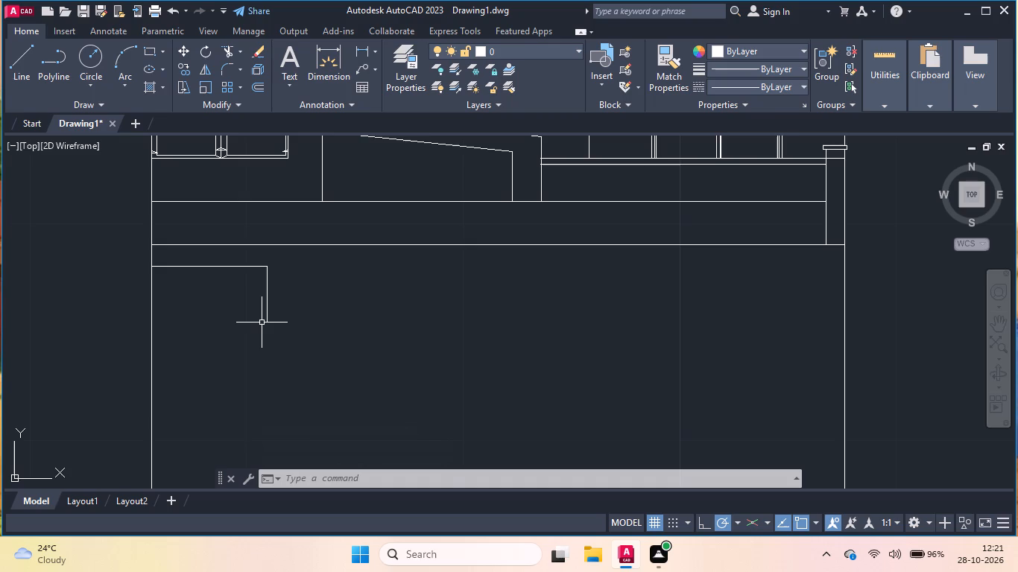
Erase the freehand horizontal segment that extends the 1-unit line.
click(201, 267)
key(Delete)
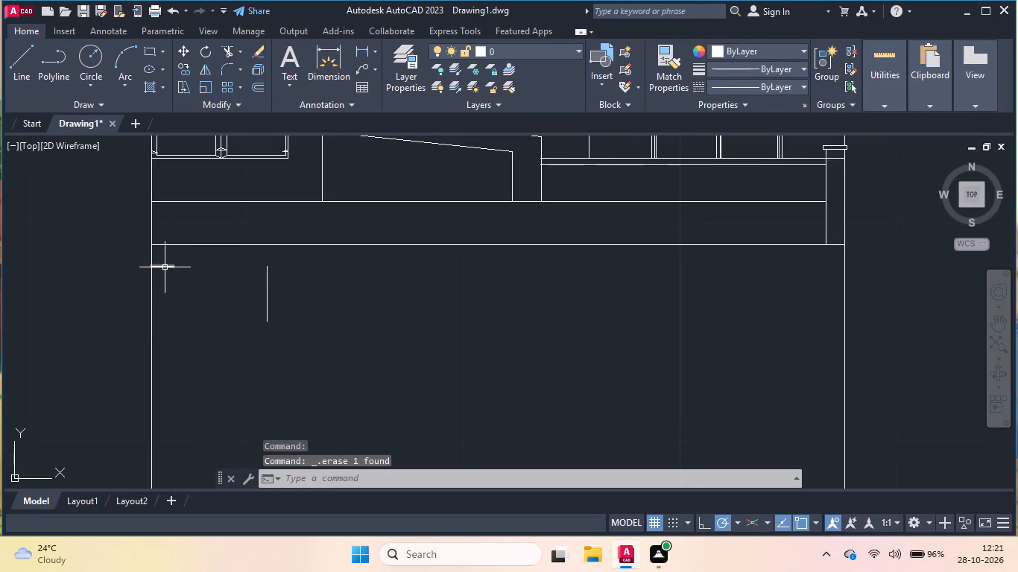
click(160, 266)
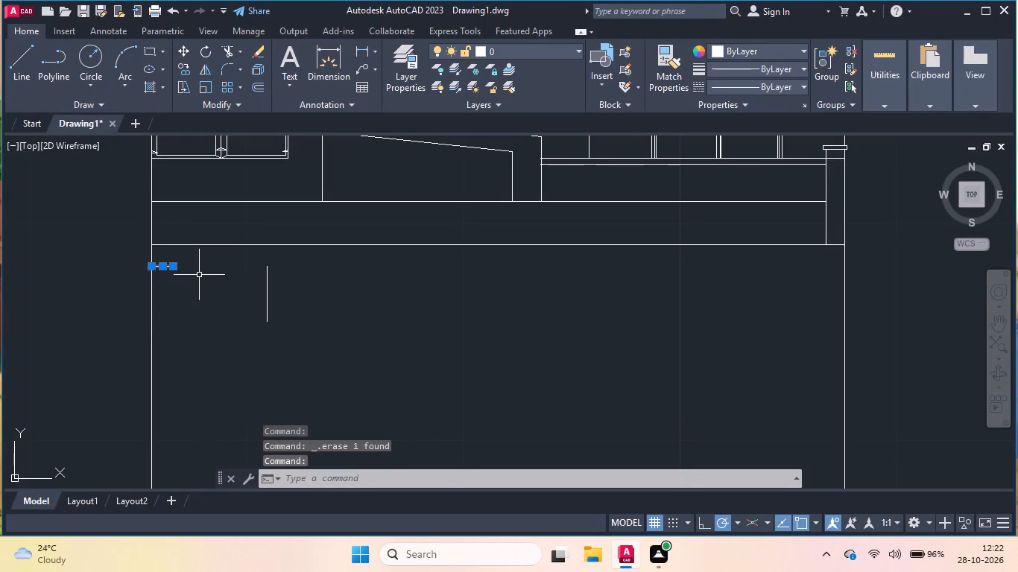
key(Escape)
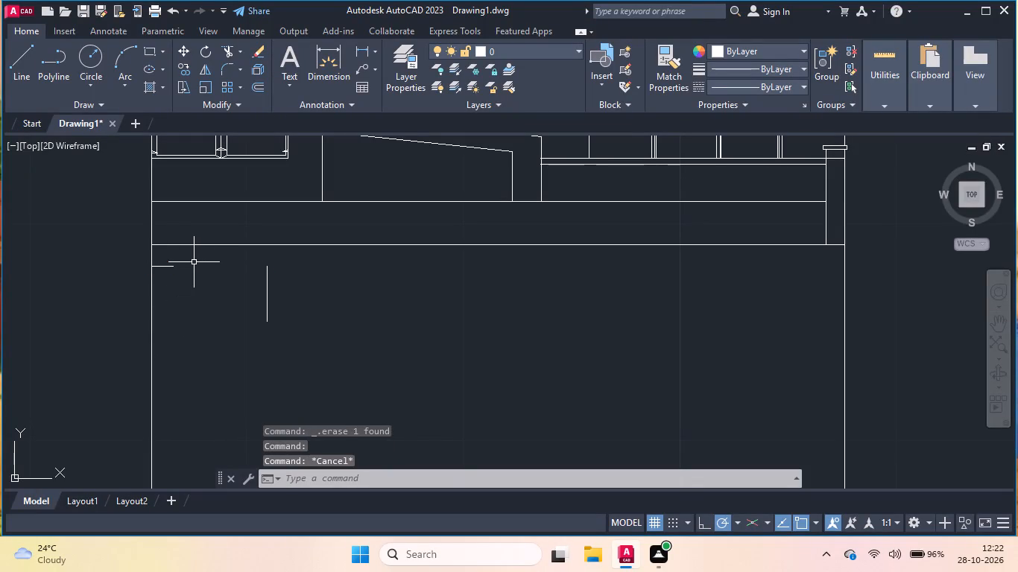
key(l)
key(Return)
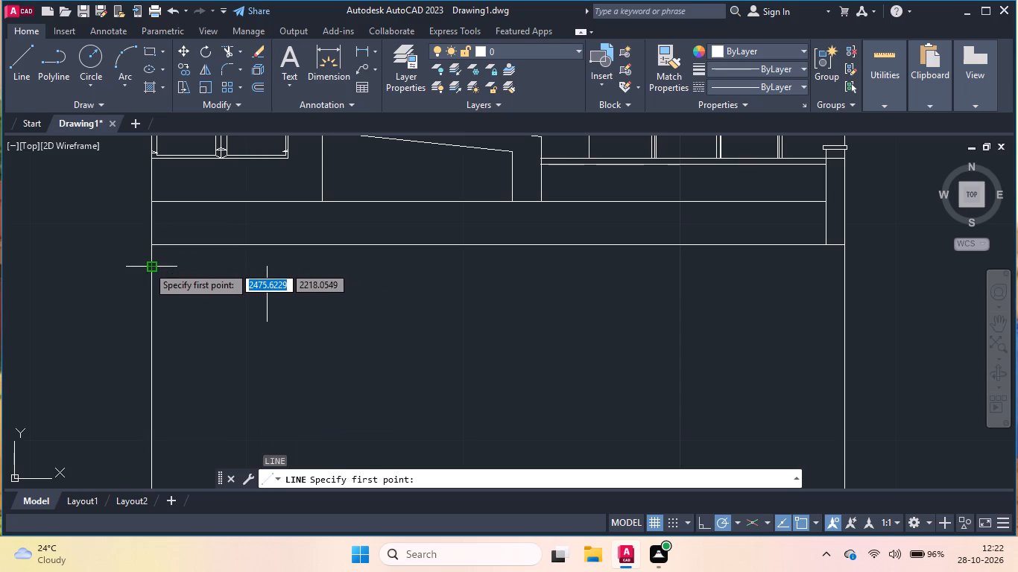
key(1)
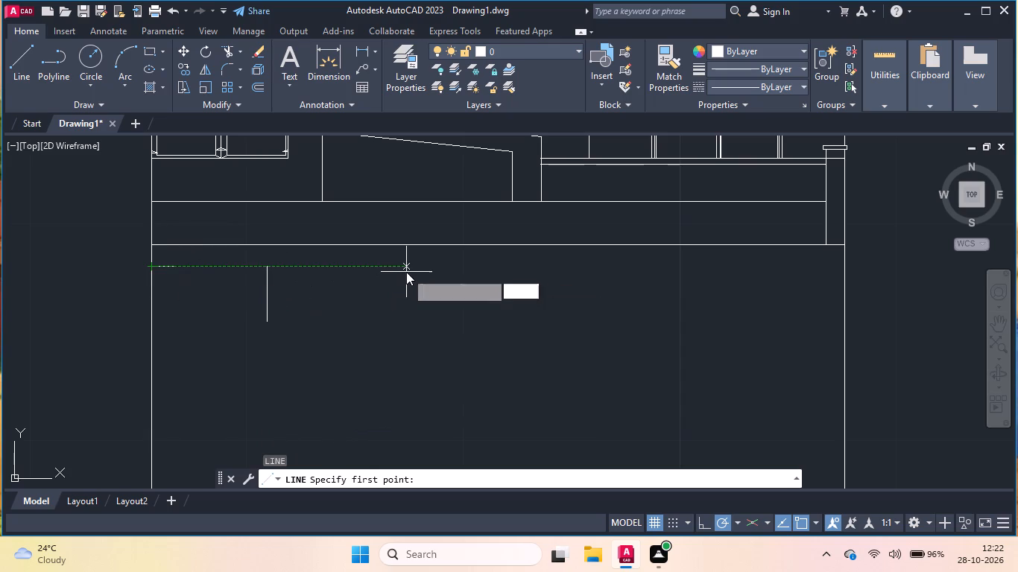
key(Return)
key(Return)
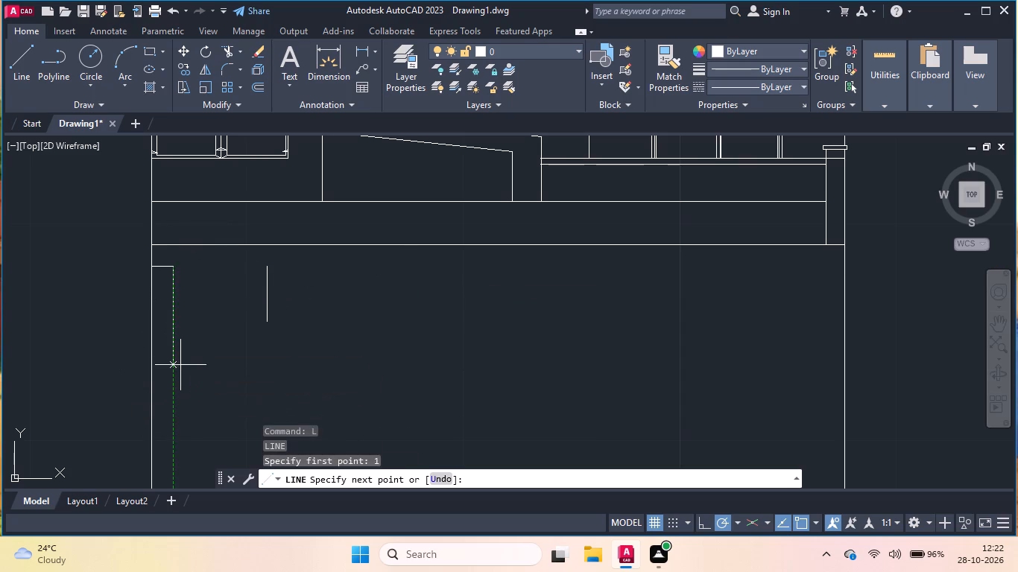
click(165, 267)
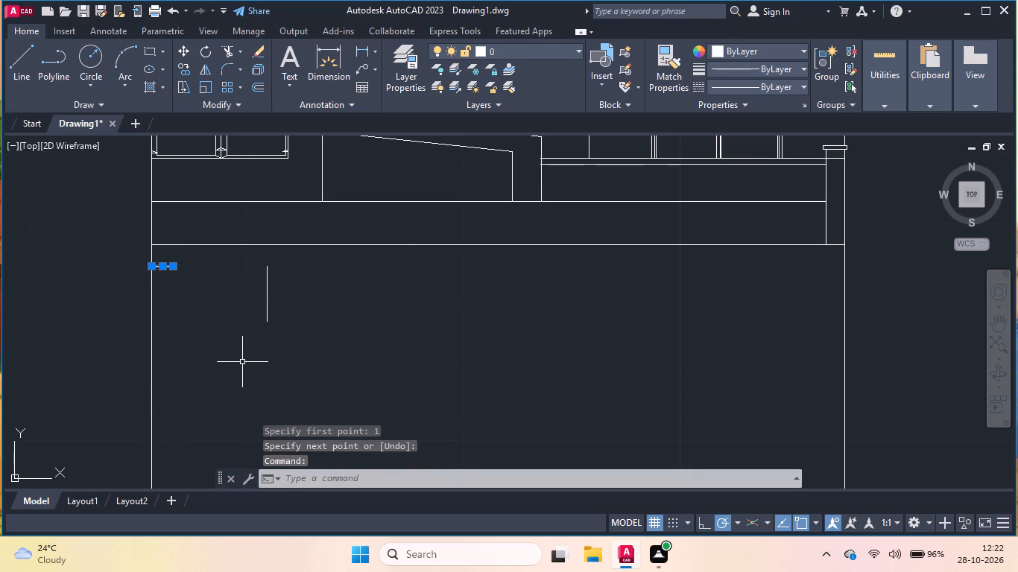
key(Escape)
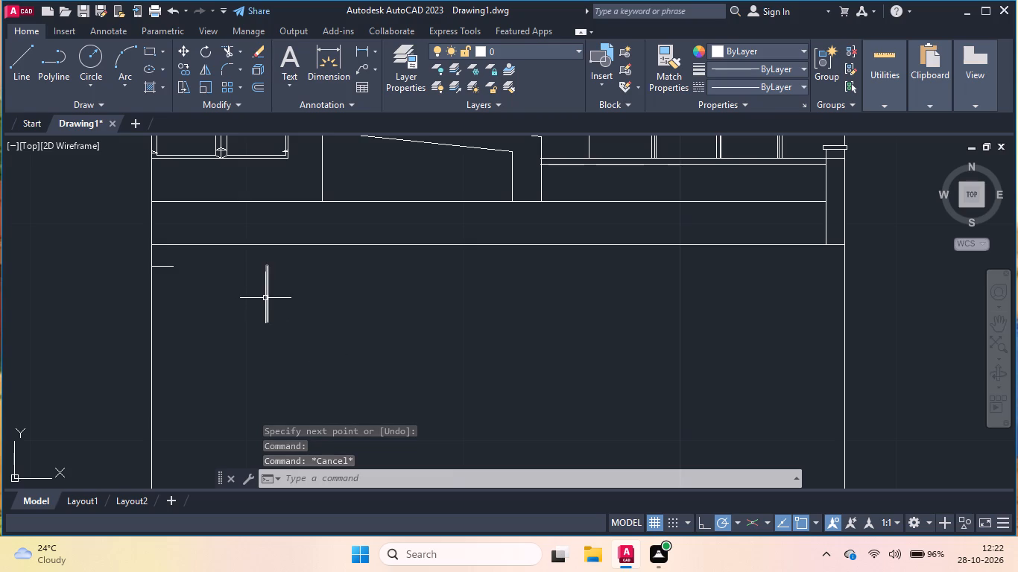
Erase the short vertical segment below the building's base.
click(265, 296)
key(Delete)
Draw a closed trapezoid from the 1-unit line's east end: 11 units down, about 22 units east, slanting up, and about 27 units back west.
scroll(300, 336, down, 2)
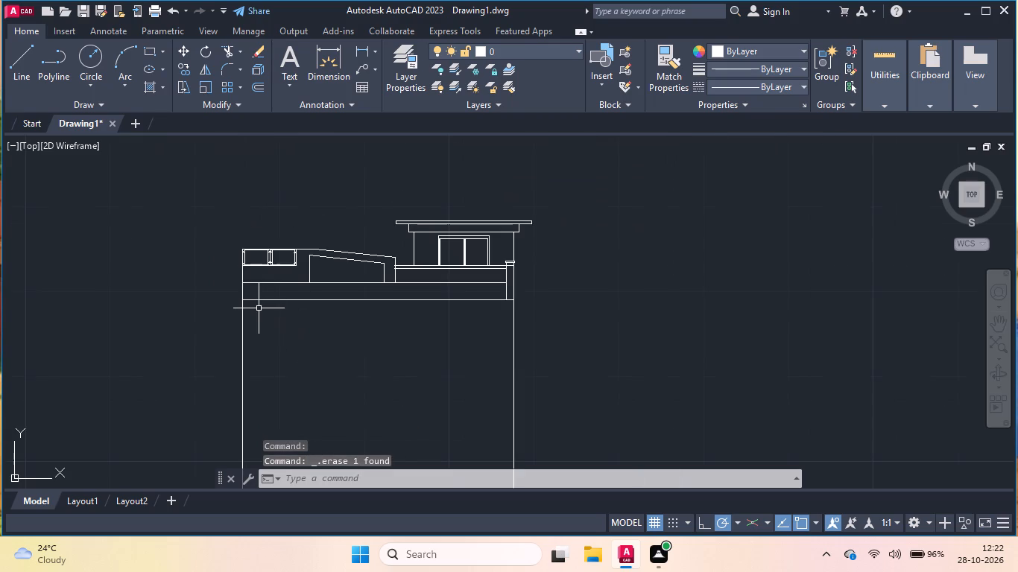
key(l)
key(Return)
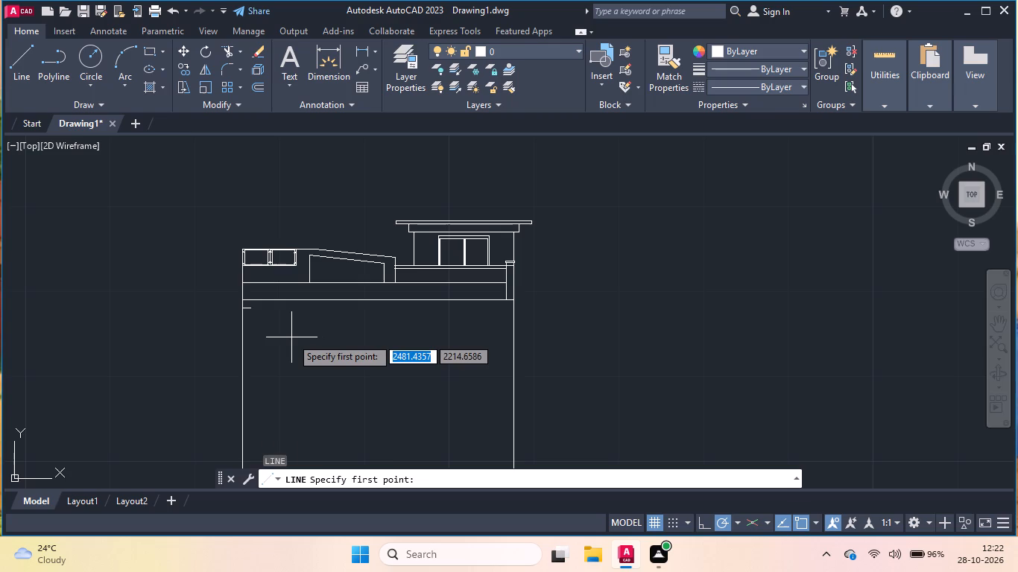
click(253, 308)
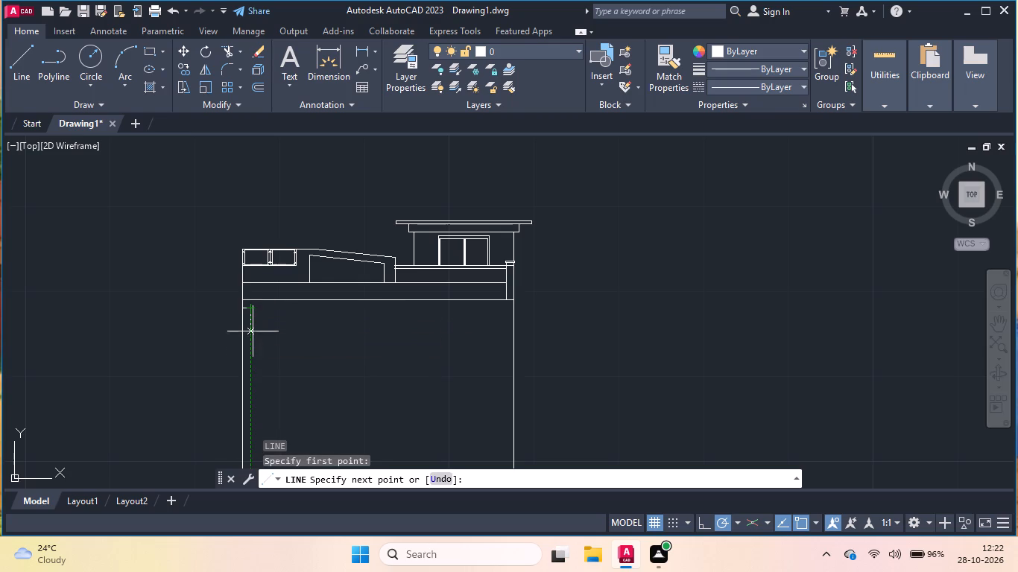
text(11)
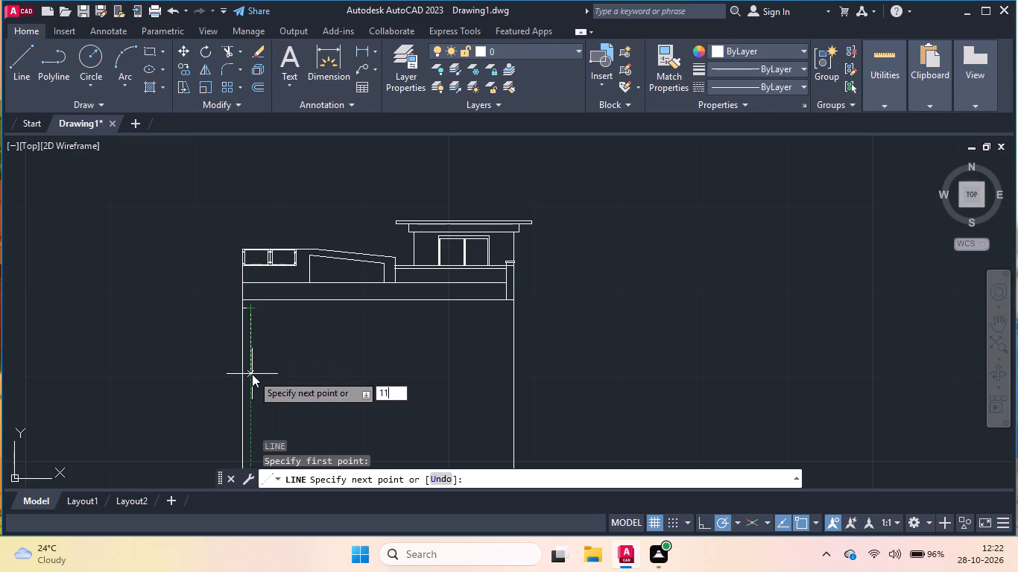
key(Return)
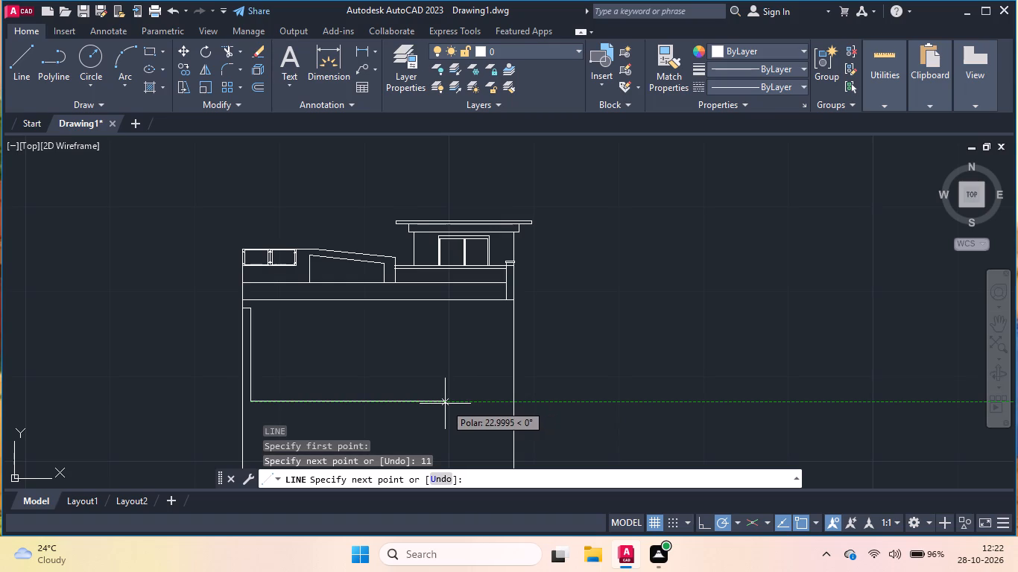
click(434, 402)
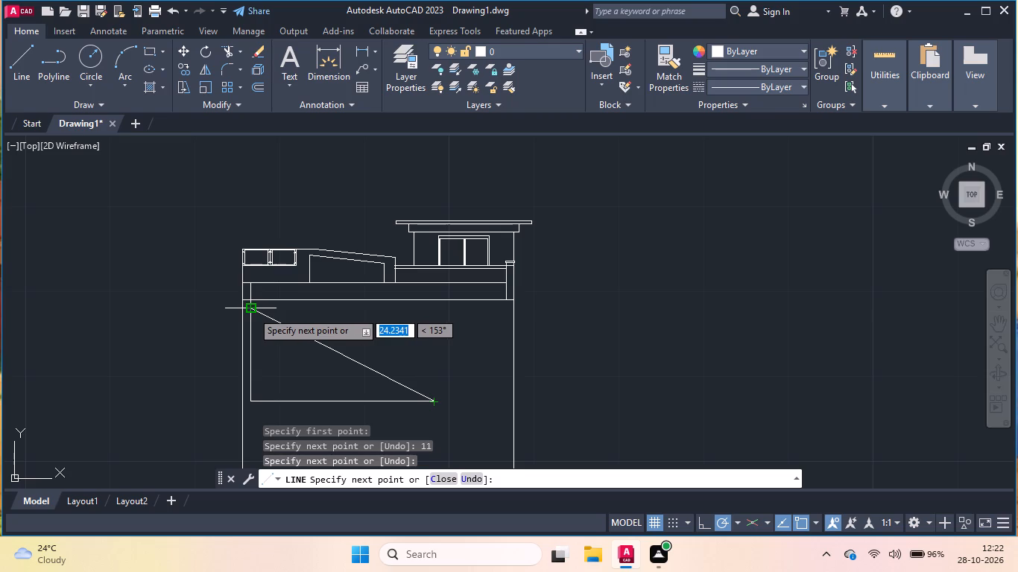
click(480, 308)
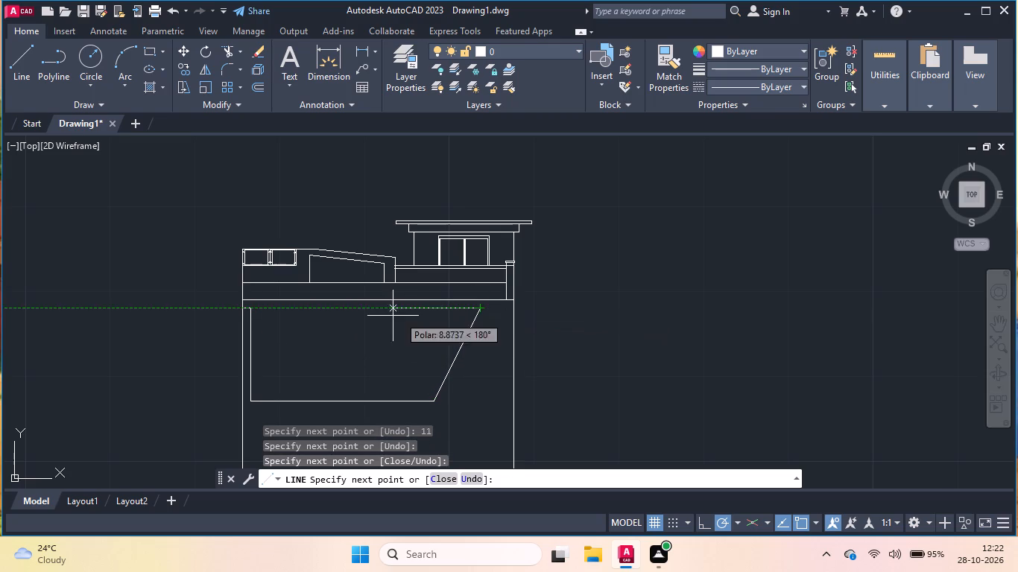
click(253, 308)
key(Return)
Erase the 1-unit line between the rectangle's west side and the trapezoid's top west corner.
scroll(243, 305, up, 1)
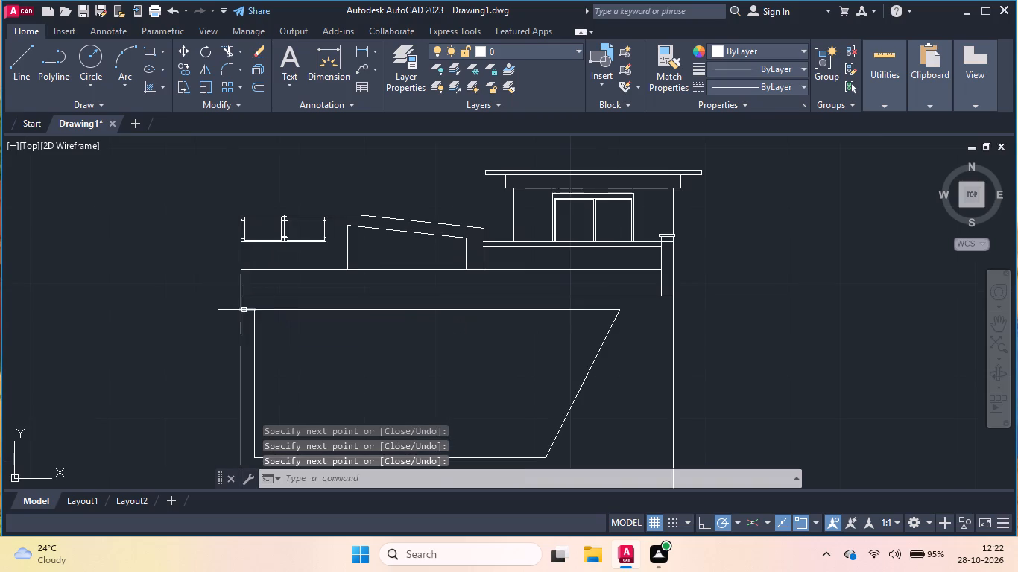
click(244, 310)
key(Delete)
Draw an 11-unit vertical line inside the trapezoid, 0.4 units east of its west side, from the top edge to the bottom edge.
scroll(202, 324, down, 1)
key(l)
key(Return)
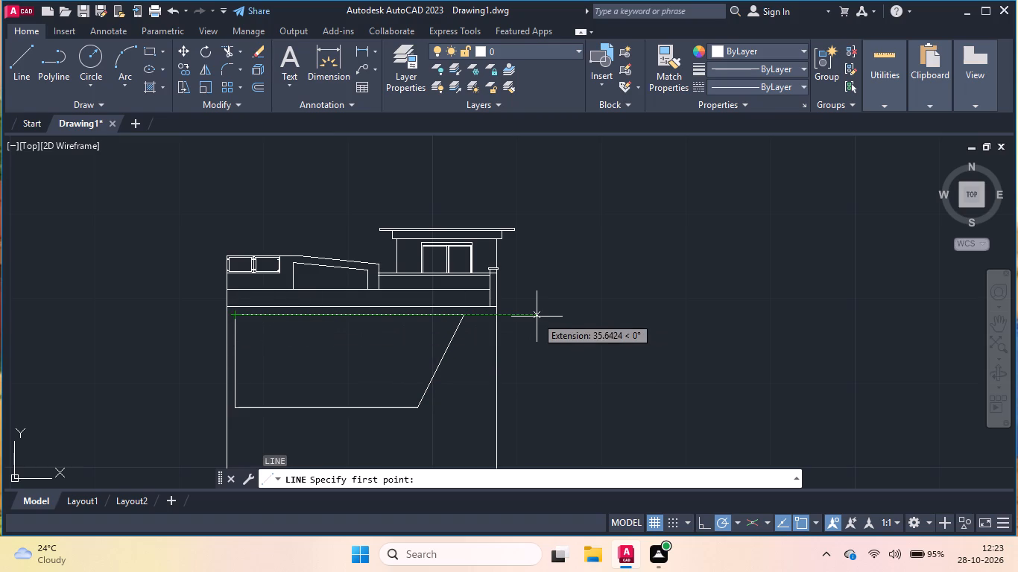
text(0.4)
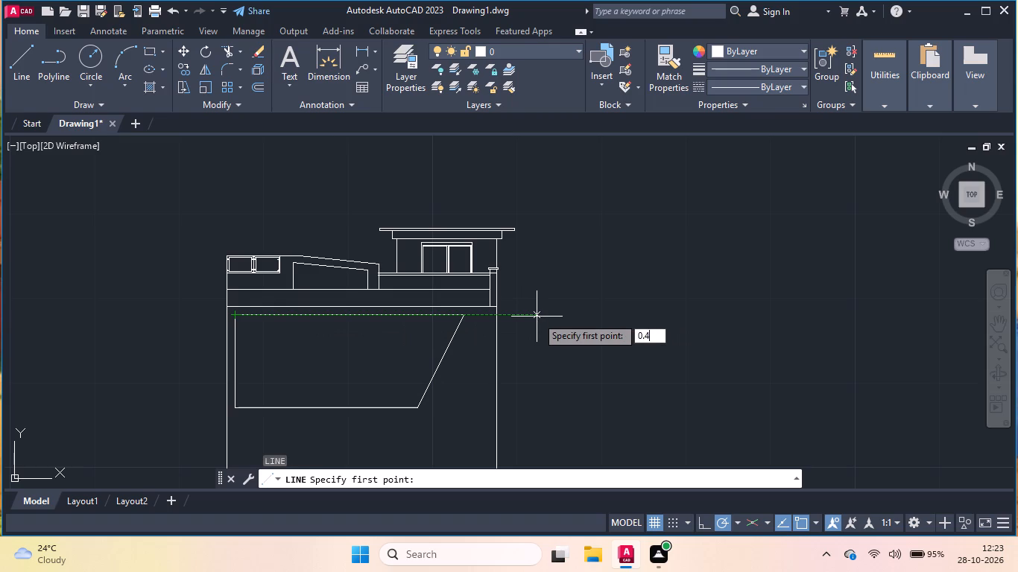
key(Return)
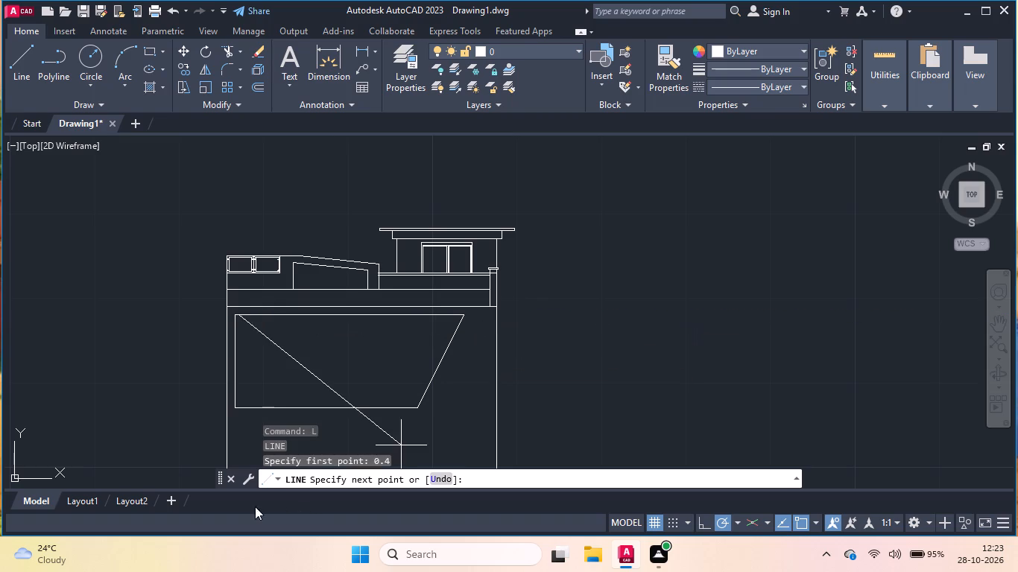
scroll(236, 422, up, 2)
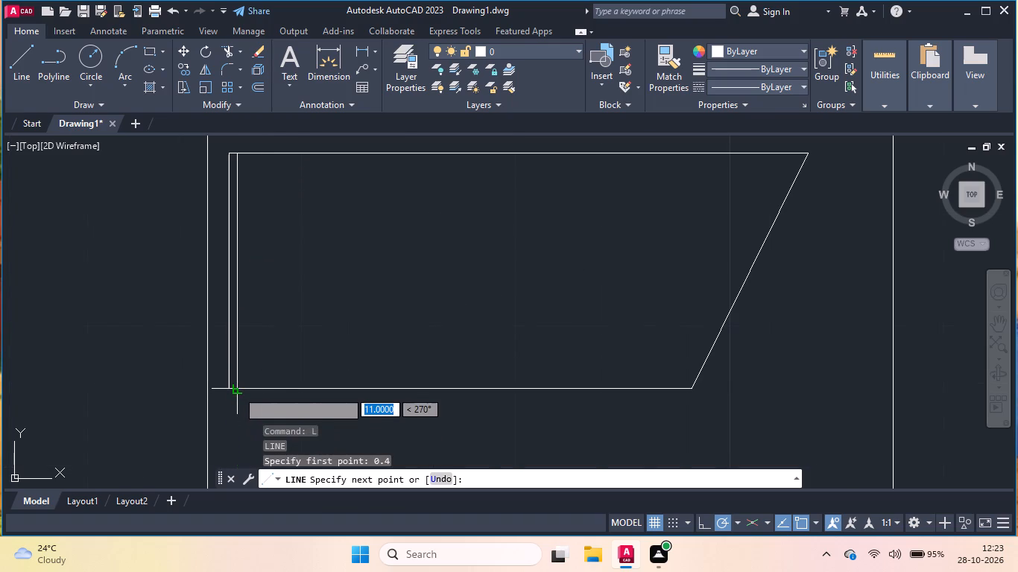
click(237, 390)
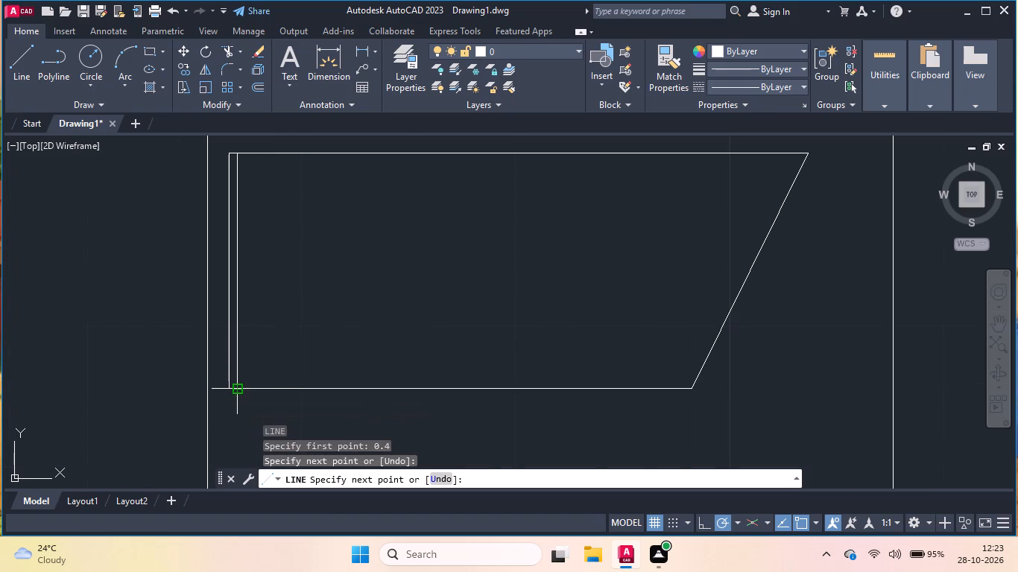
key(Return)
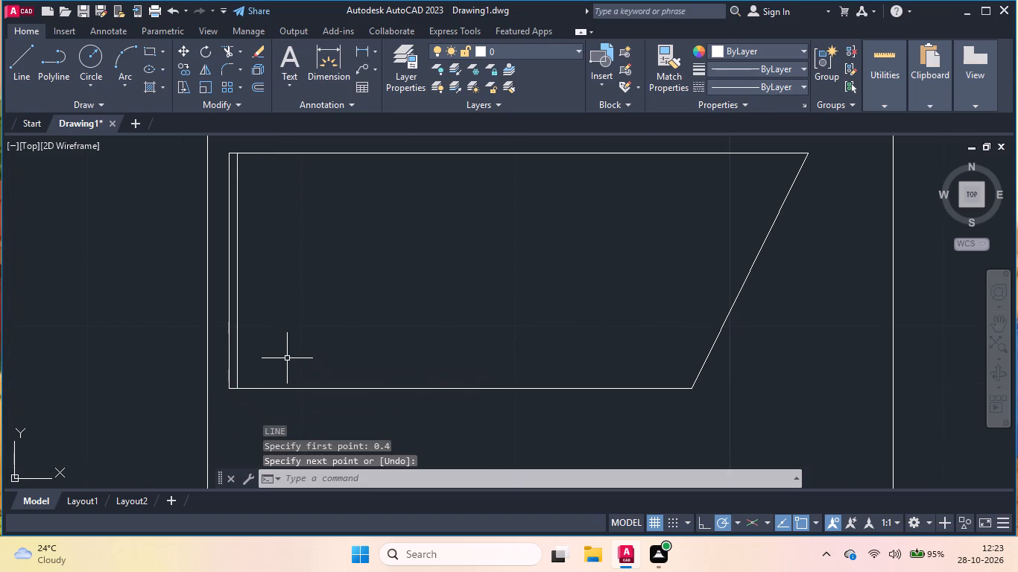
Draw a slanted line inside the trapezoid, parallel to its slanted side and 0.4 units west of it, from the top edge to the bottom edge.
key(Return)
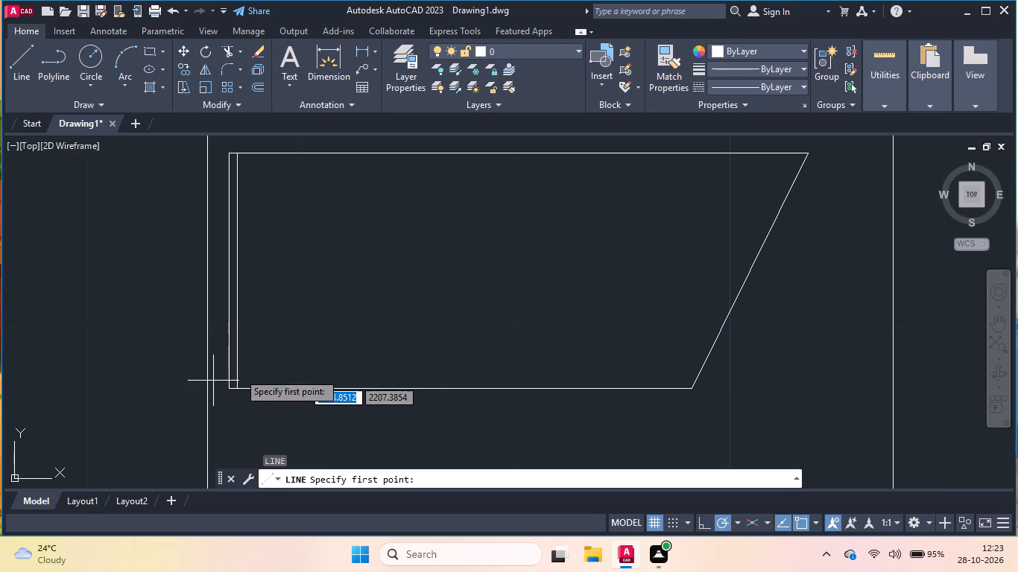
scroll(240, 303, down, 2)
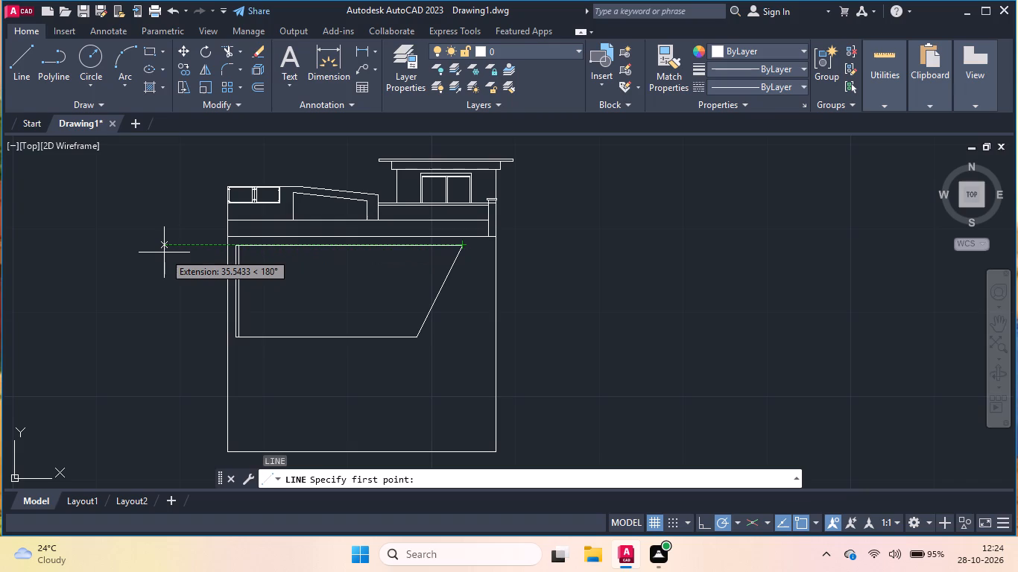
text(0.4)
key(Return)
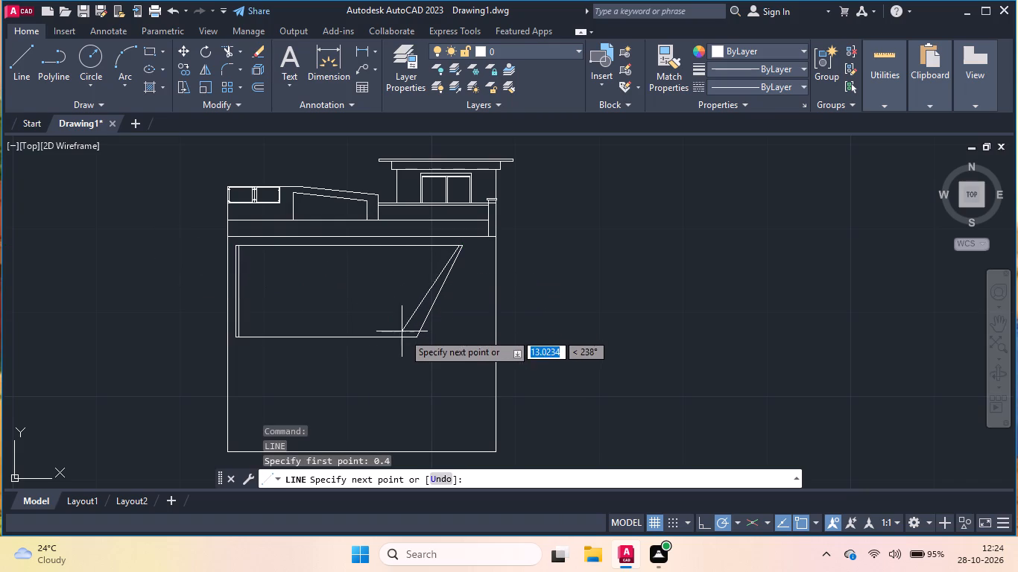
scroll(407, 336, up, 2)
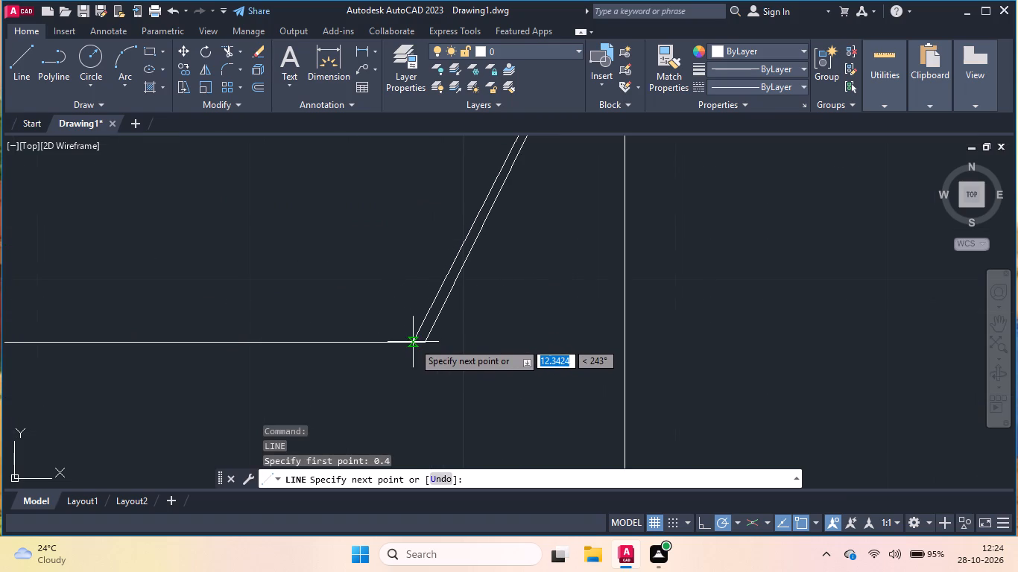
click(414, 343)
key(Return)
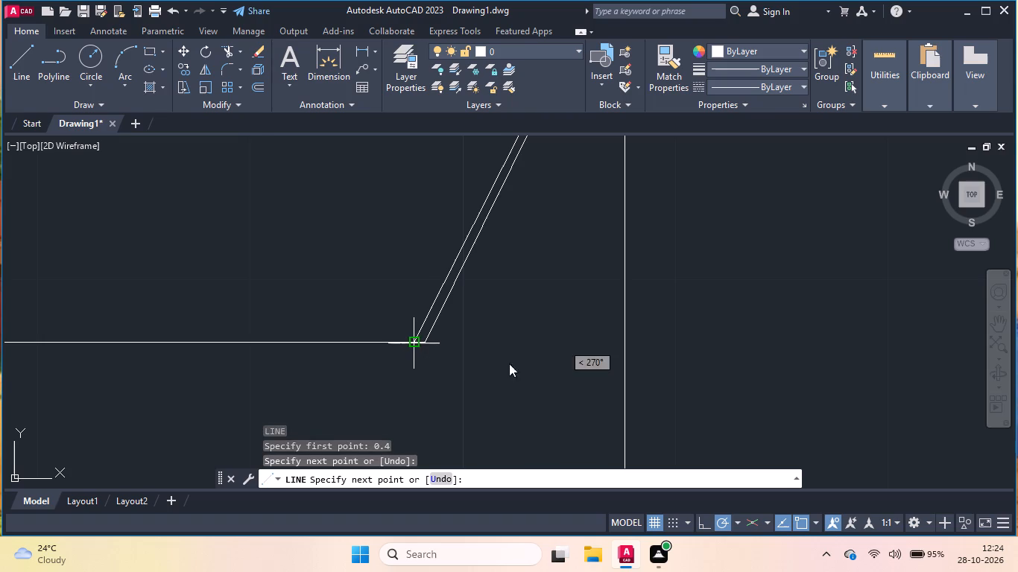
scroll(509, 363, down, 2)
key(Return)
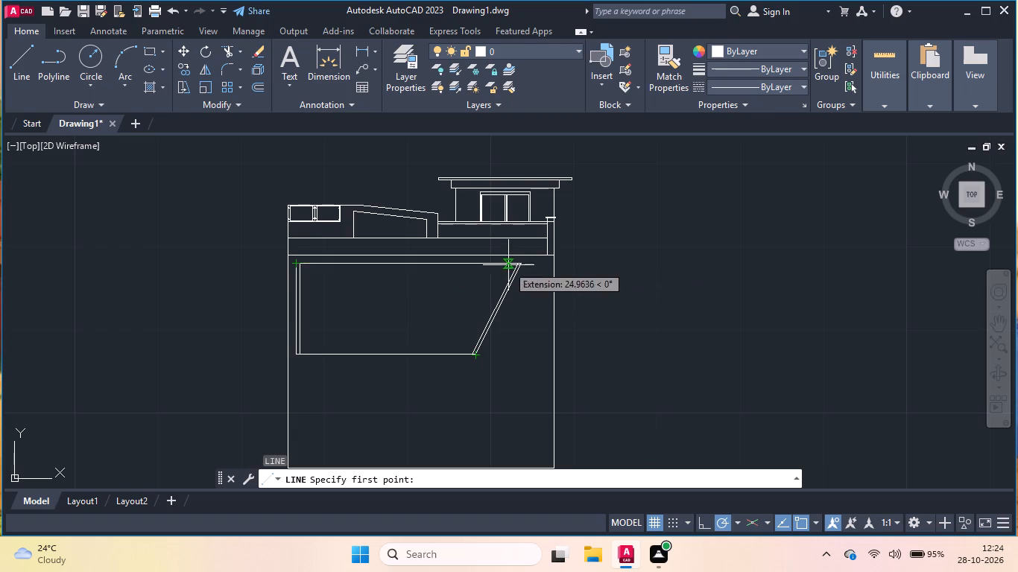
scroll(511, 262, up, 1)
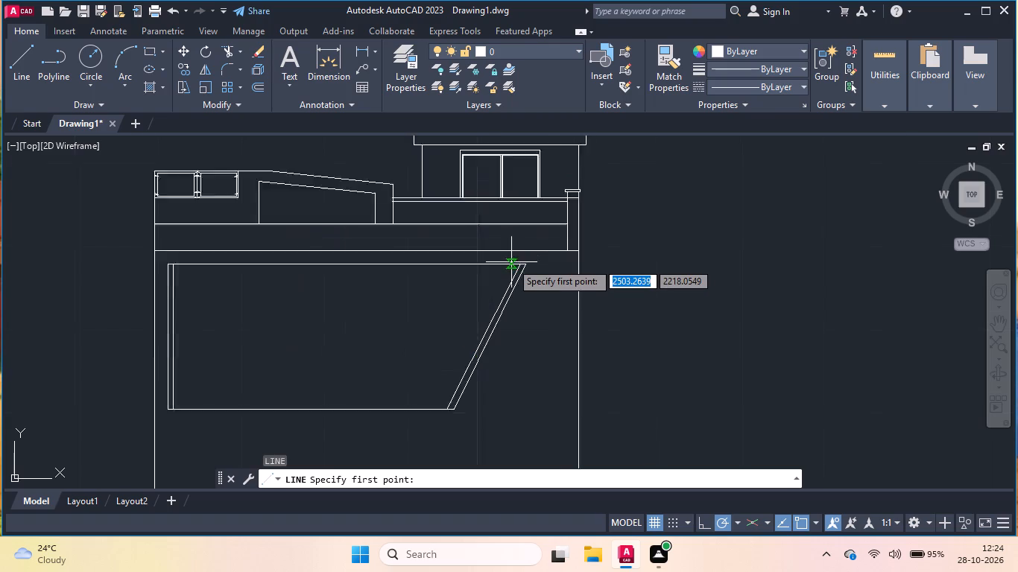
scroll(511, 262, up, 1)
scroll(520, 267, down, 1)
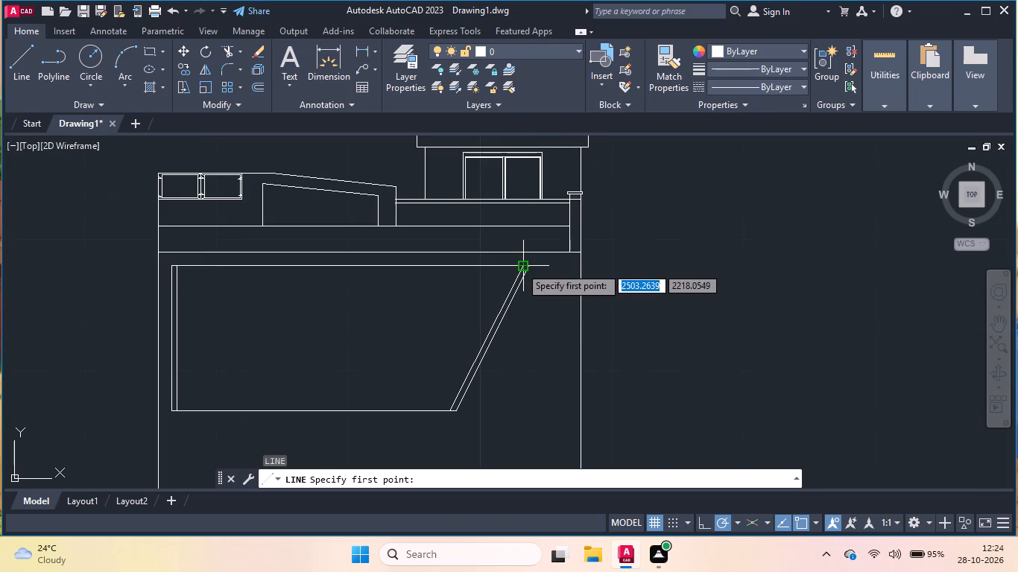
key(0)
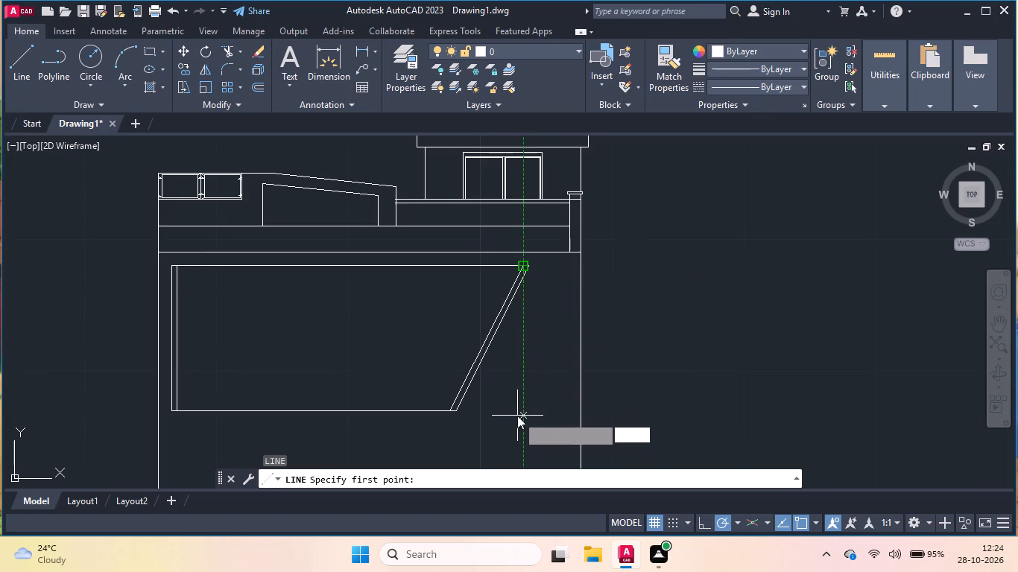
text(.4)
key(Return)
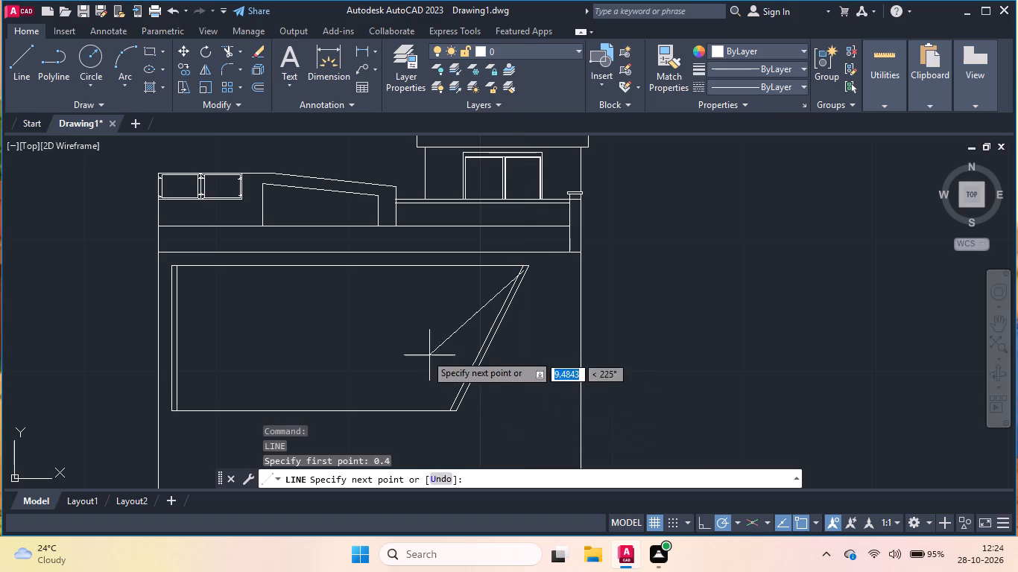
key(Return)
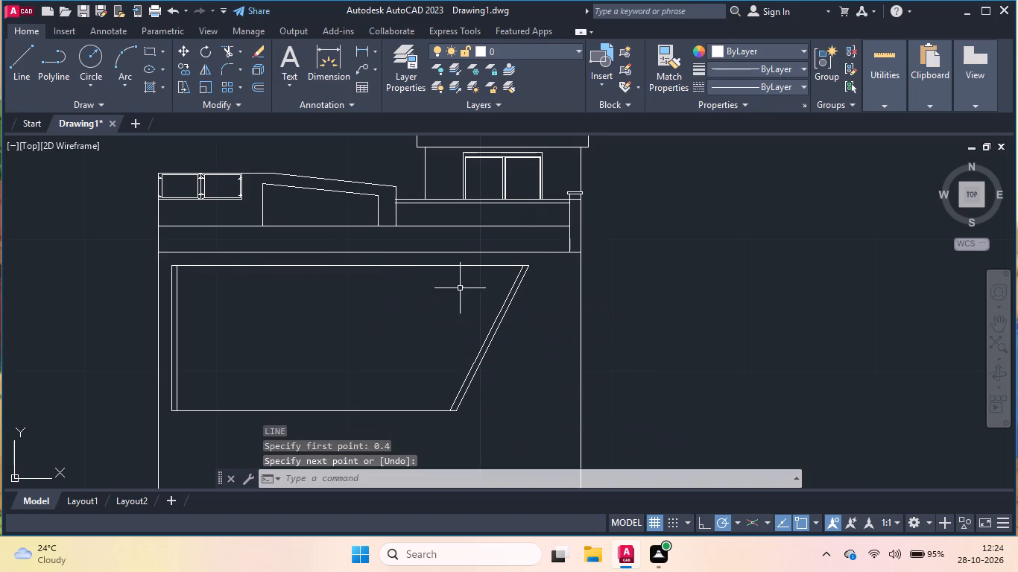
Draw a horizontal line 0.4 units below the trapezoid's top edge, from the inner vertical line to the inner slanted line.
scroll(493, 279, up, 1)
key(Return)
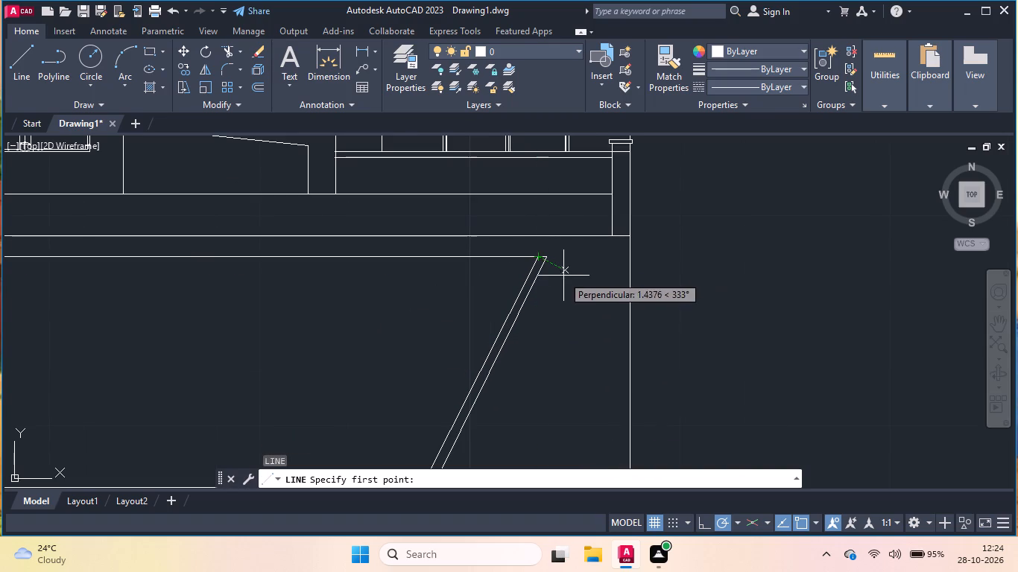
scroll(568, 277, down, 3)
scroll(417, 293, up, 1)
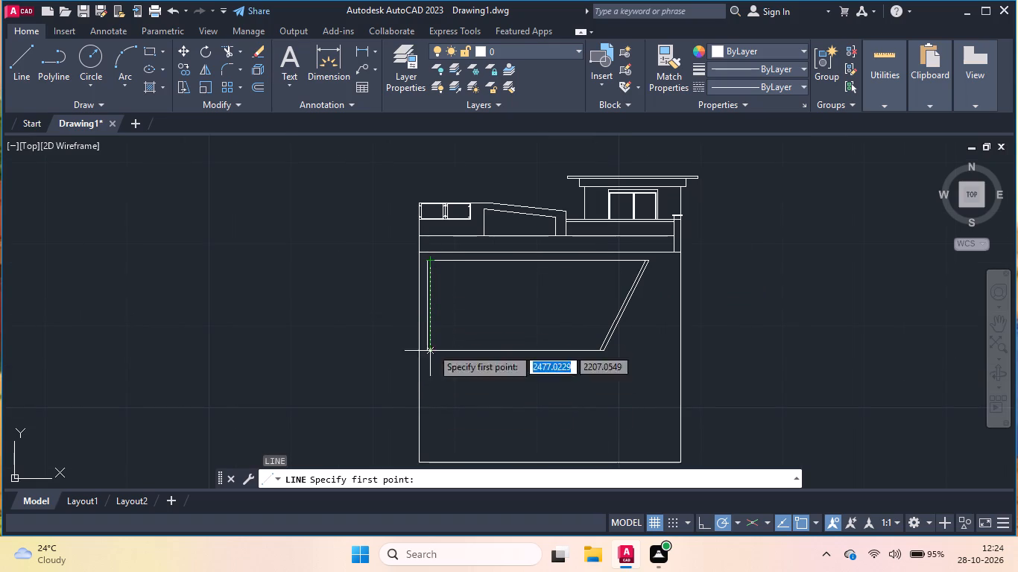
text(0.4)
key(Return)
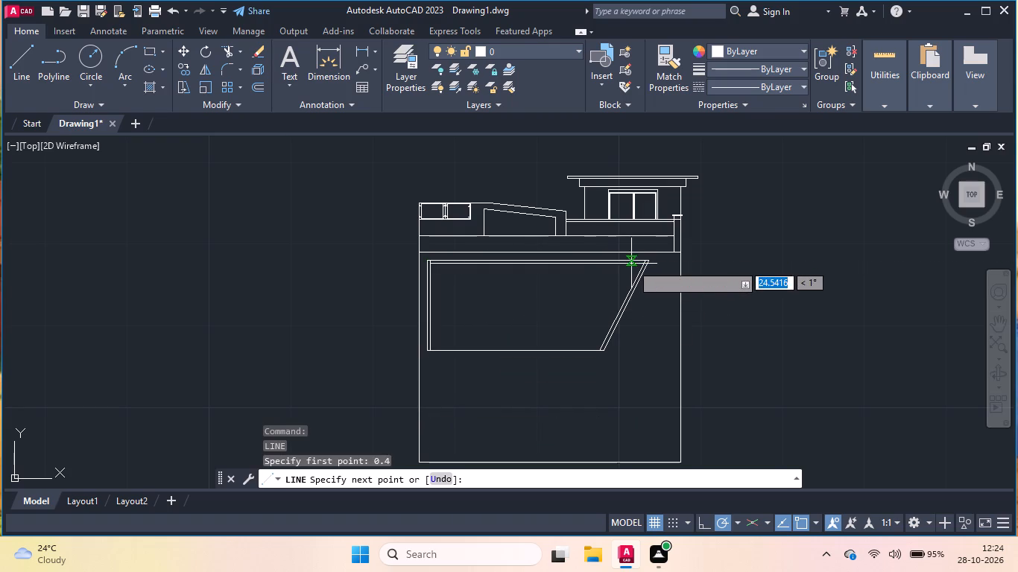
double_click(642, 264)
key(Return)
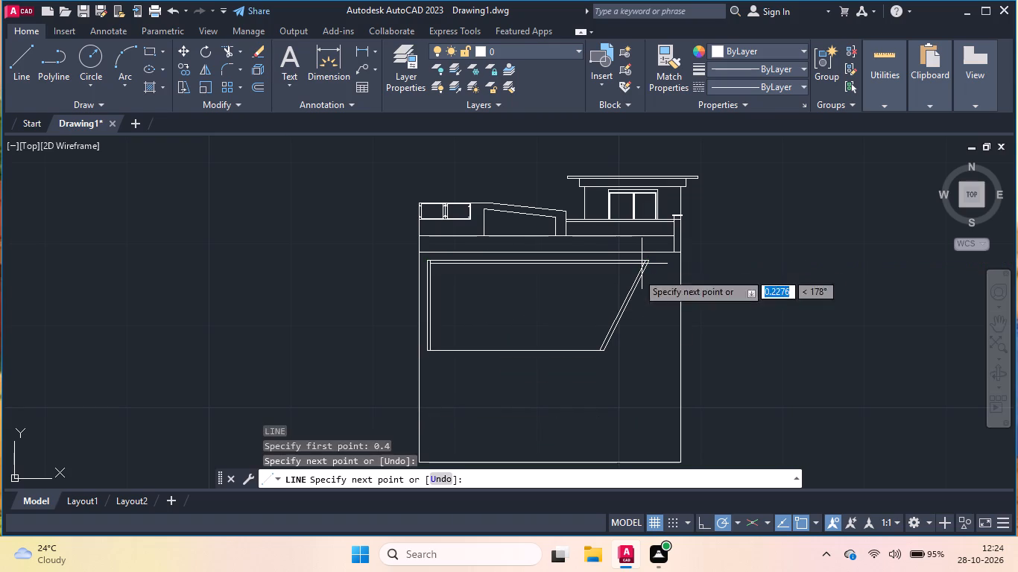
Draw a horizontal line 0.4 units above the trapezoid's bottom edge, from the inner vertical line east past the outer slanted side.
scroll(537, 383, down, 1)
key(Return)
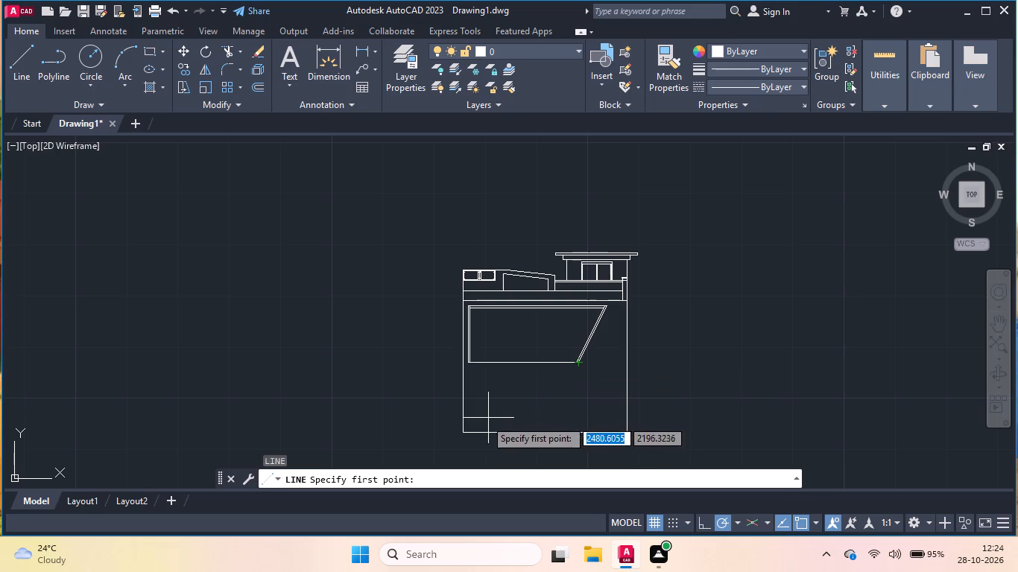
scroll(470, 362, up, 3)
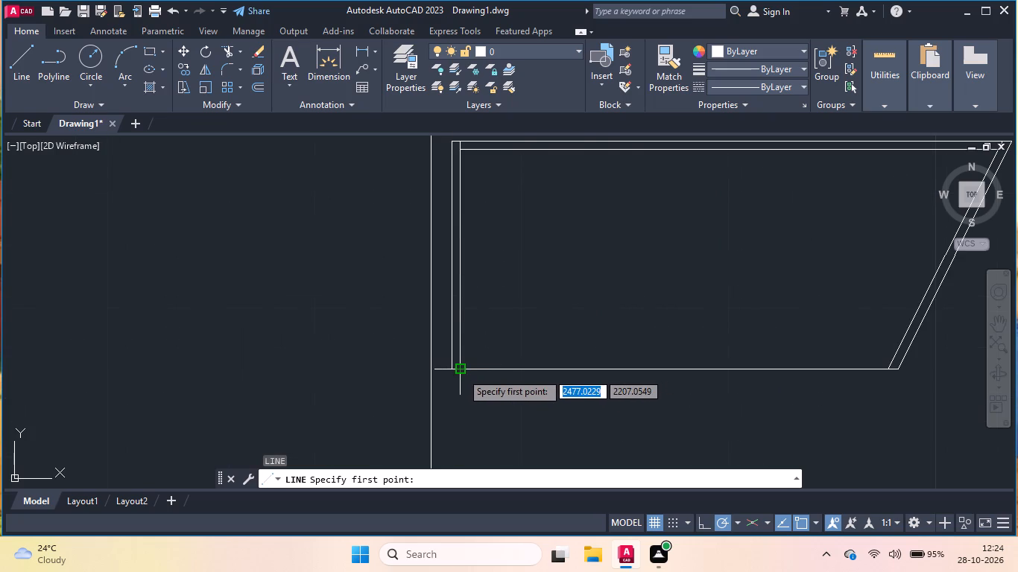
scroll(461, 372, down, 1)
scroll(454, 211, down, 1)
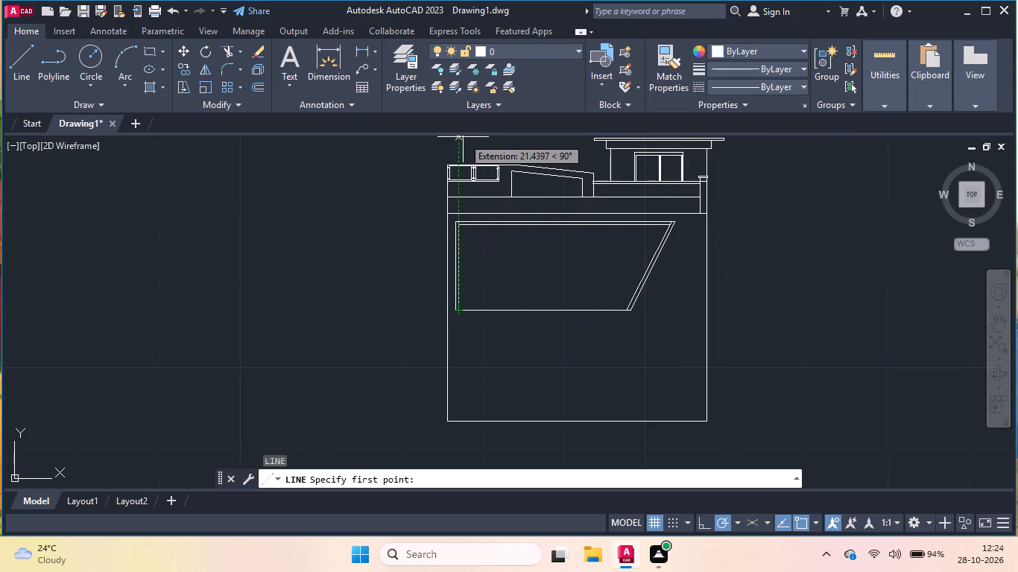
text(0.)
key(4)
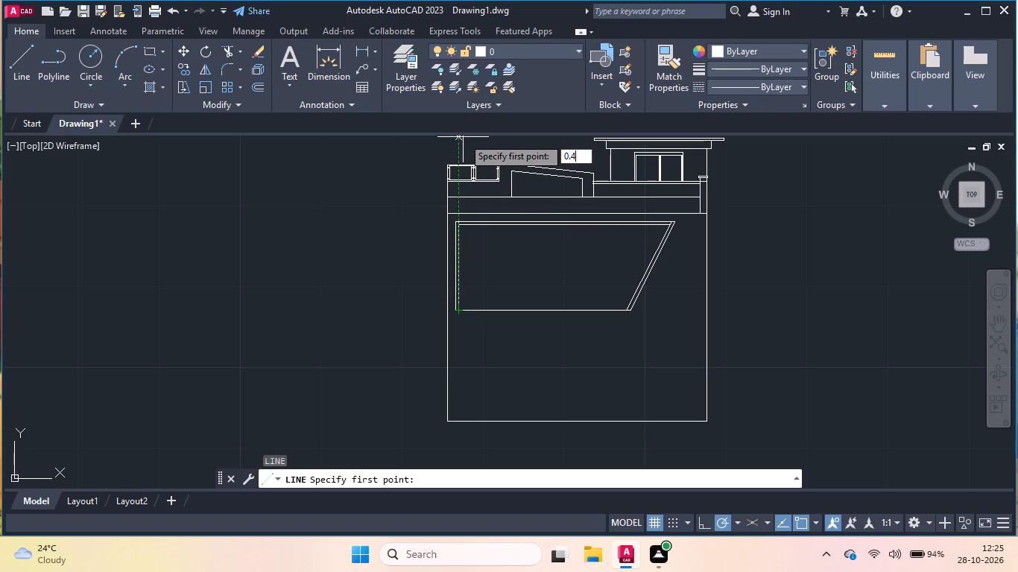
key(Return)
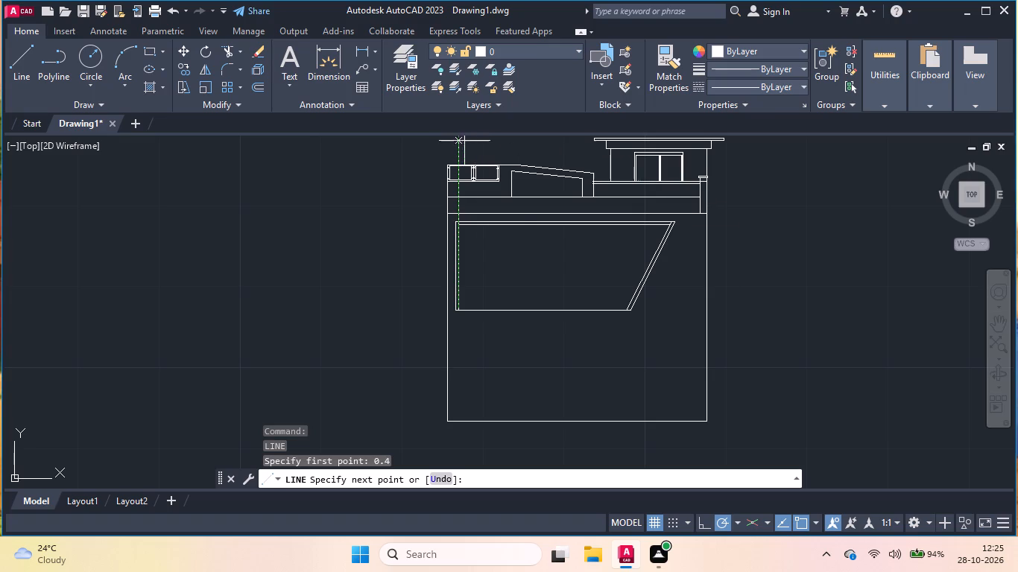
scroll(626, 298, up, 2)
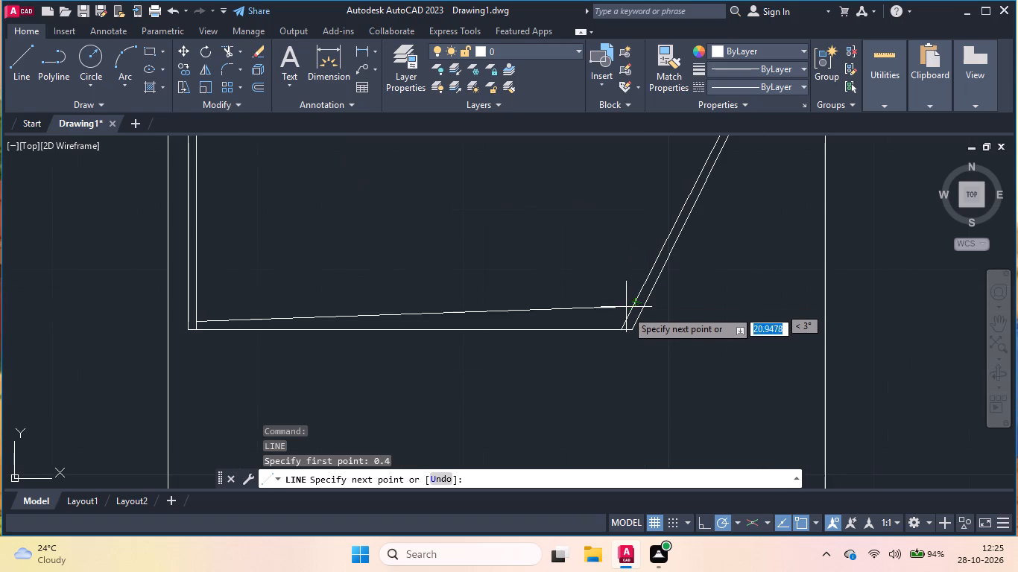
scroll(622, 322, up, 1)
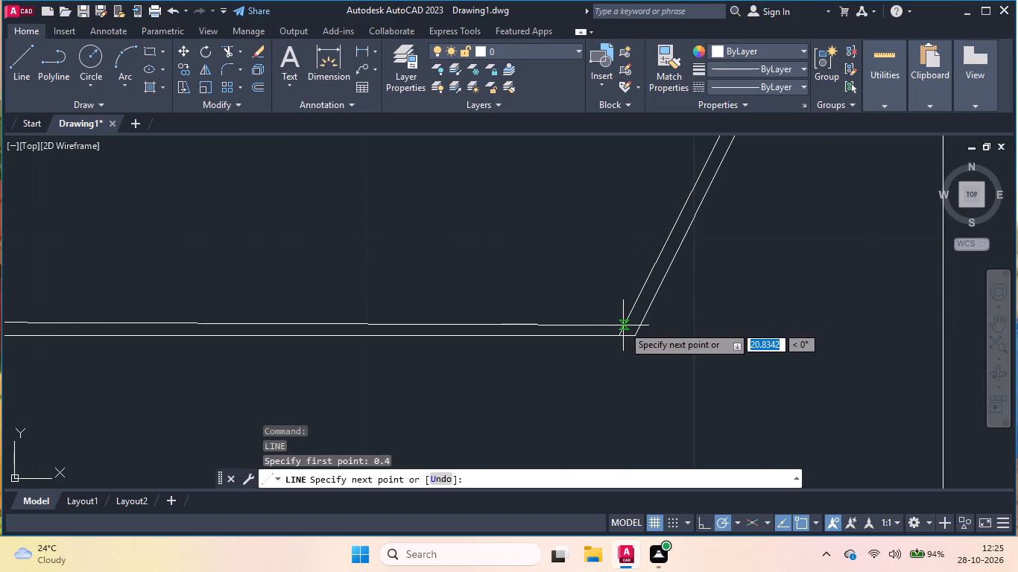
scroll(623, 325, up, 1)
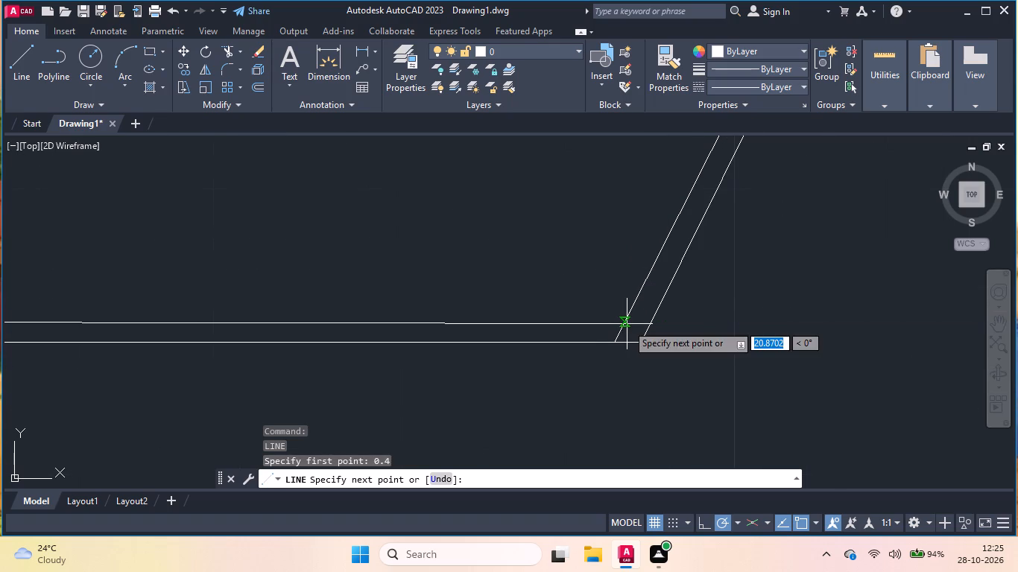
click(709, 325)
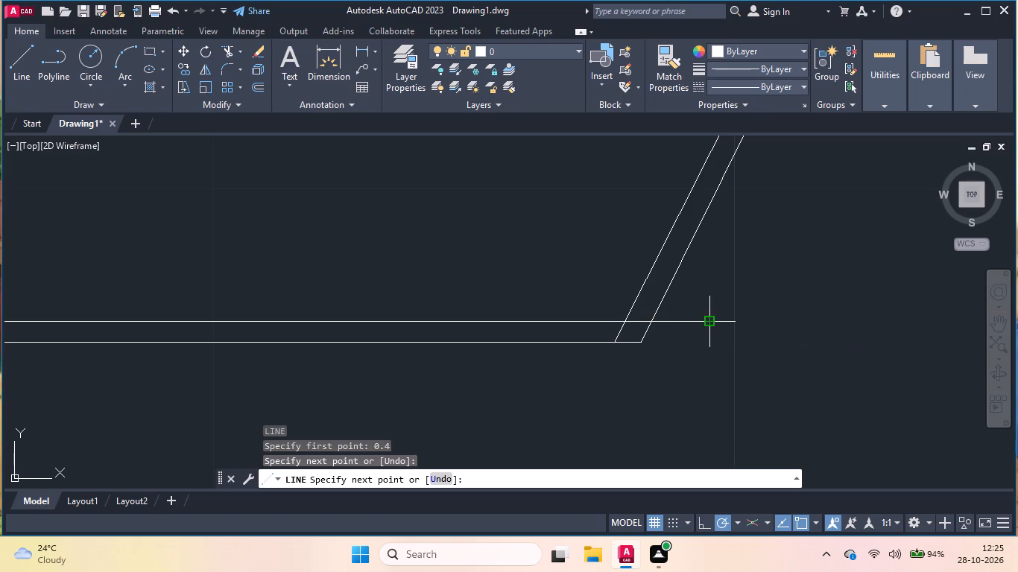
scroll(702, 328, down, 1)
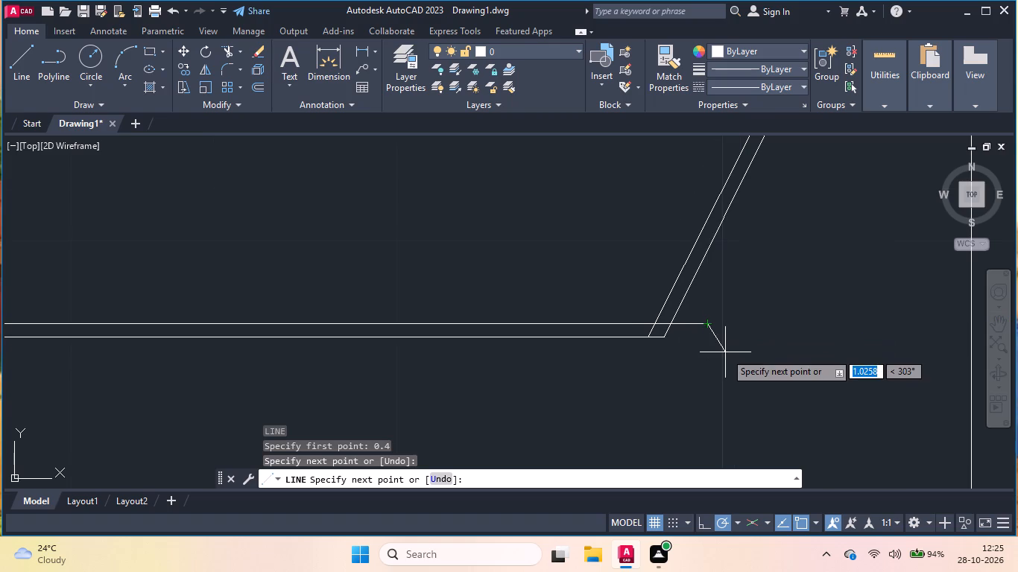
key(Return)
Trim the inner vertical line's stubs between the inner and outer frame lines at the trapezoid's top and bottom west corners.
scroll(725, 352, down, 2)
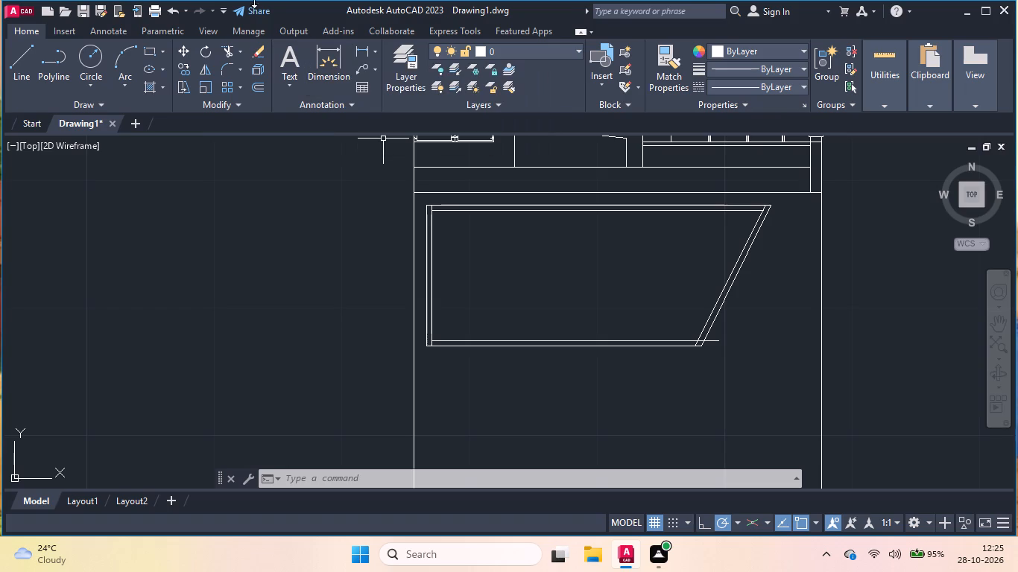
double_click(230, 53)
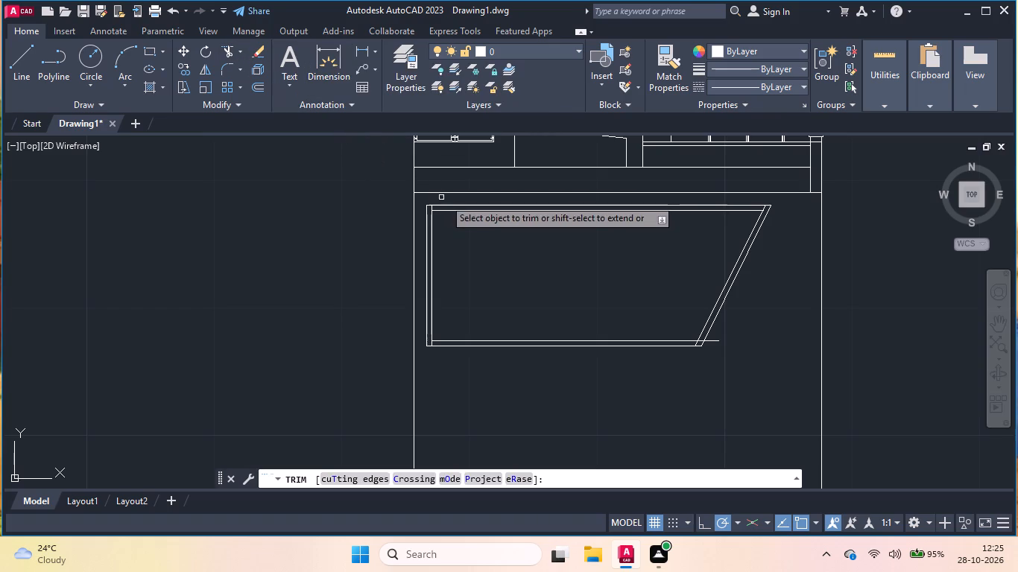
scroll(454, 209, up, 1)
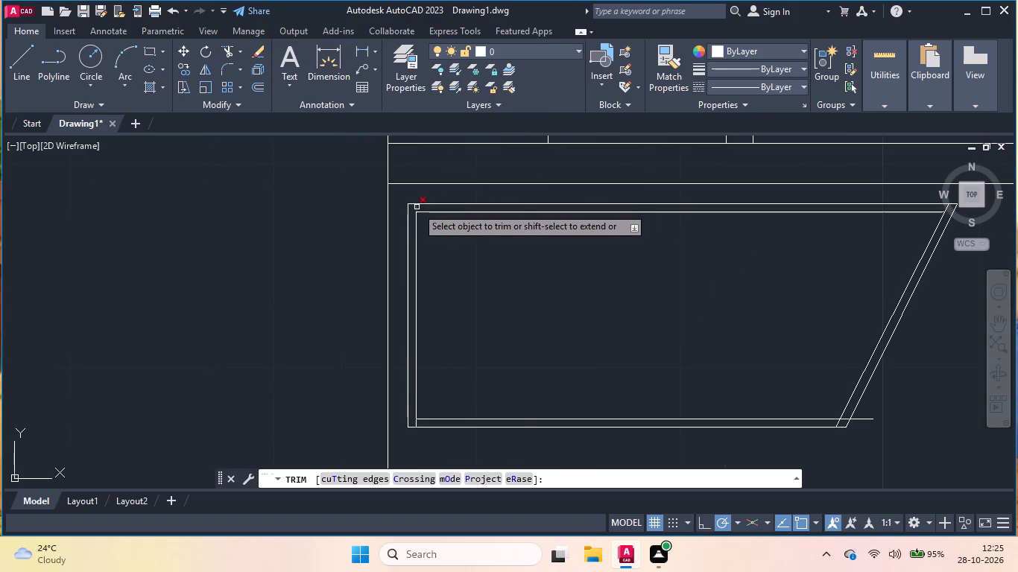
click(417, 207)
scroll(431, 391, down, 1)
scroll(419, 417, up, 2)
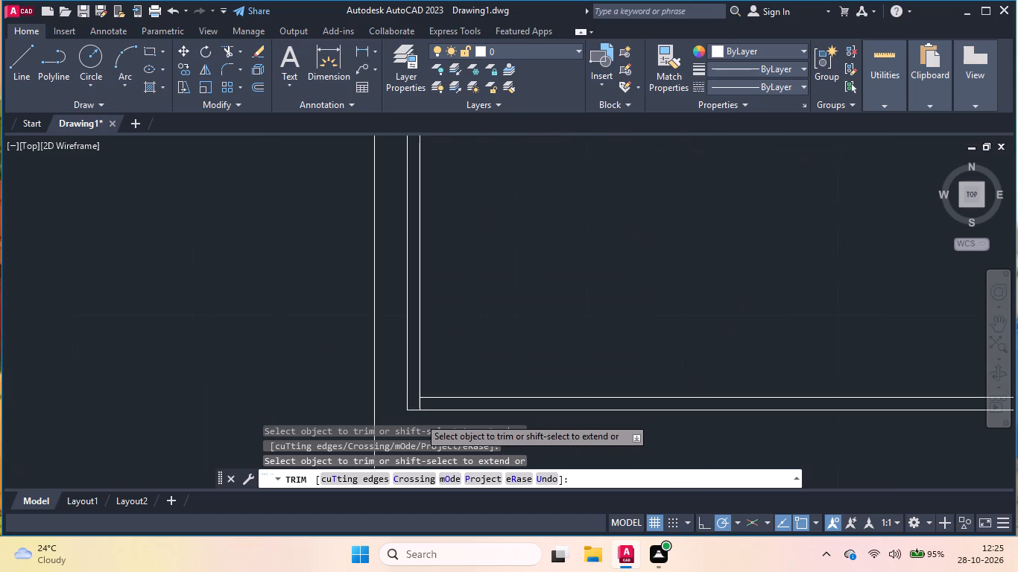
click(420, 405)
scroll(385, 400, down, 2)
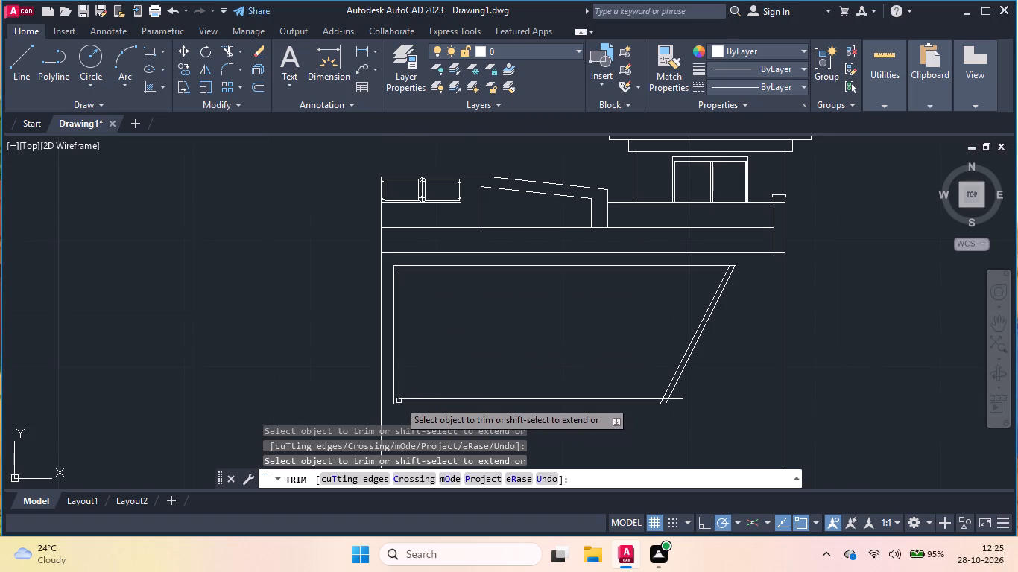
Trim the lower inner line's overhang past the inner slanted line, and the inner slanted line's stubs at the bottom and top east corners.
scroll(679, 396, up, 2)
click(674, 407)
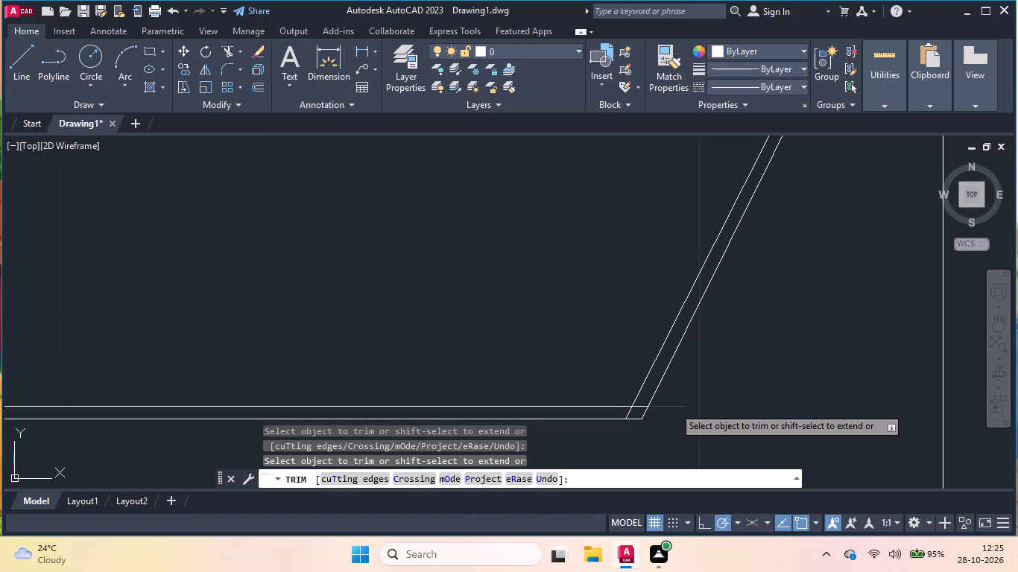
click(641, 405)
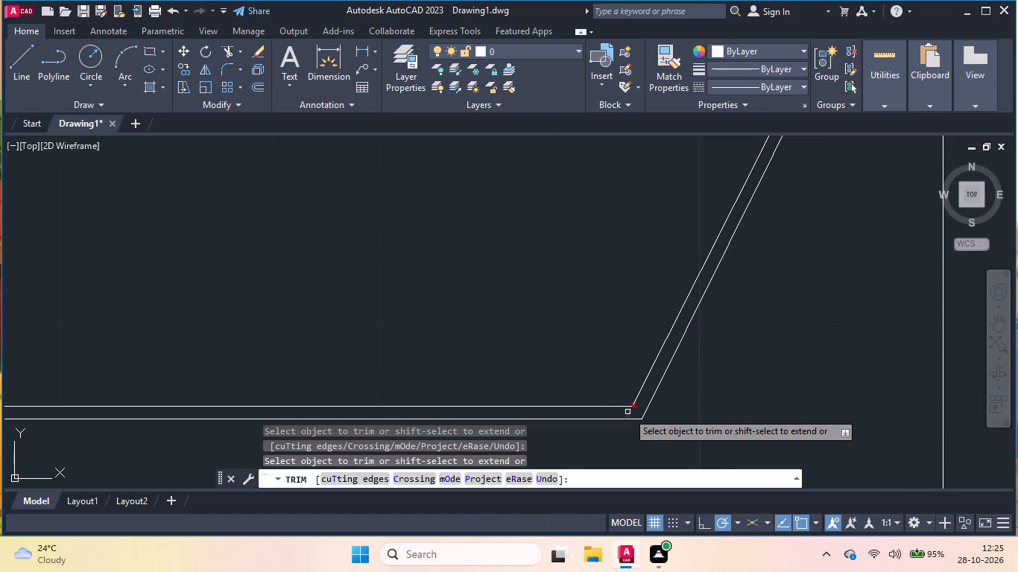
click(627, 412)
scroll(623, 416, down, 2)
scroll(692, 281, up, 2)
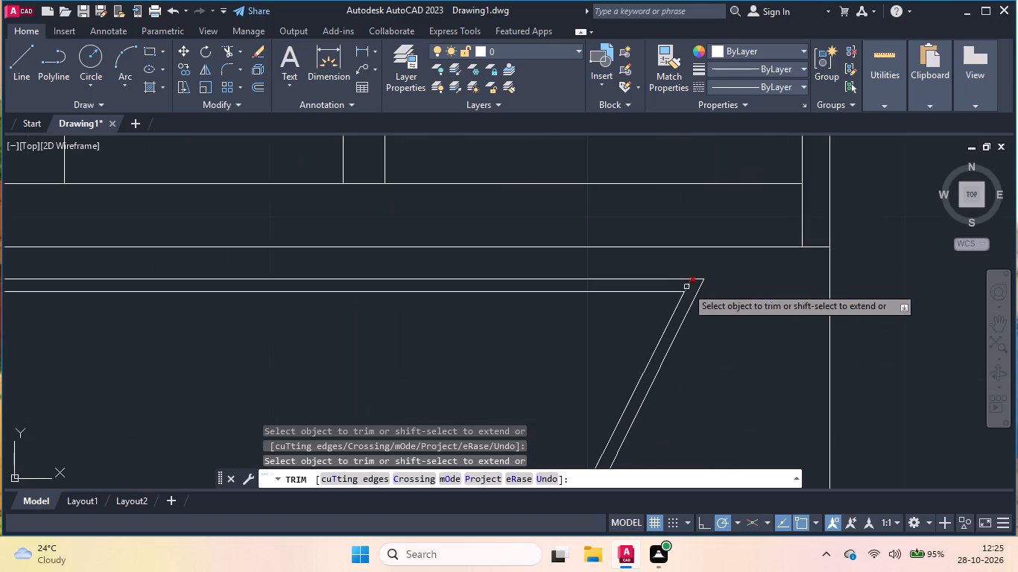
click(686, 287)
scroll(694, 308, down, 2)
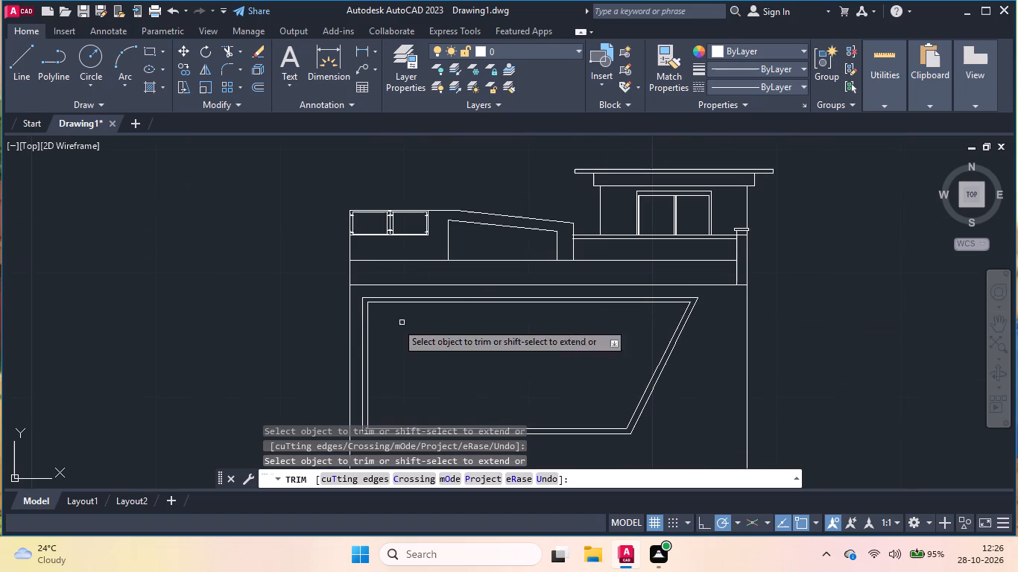
scroll(334, 319, down, 1)
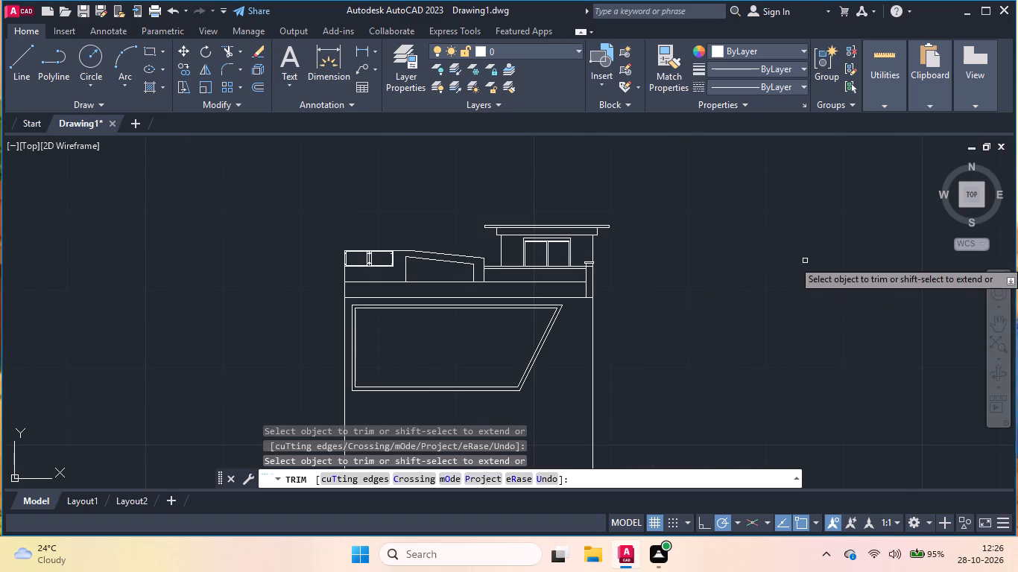
Draw a horizontal line about 9.4 units long from the trapezoid's outer bottom east corner to the rectangle's east edge.
scroll(781, 258, up, 1)
scroll(674, 265, down, 2)
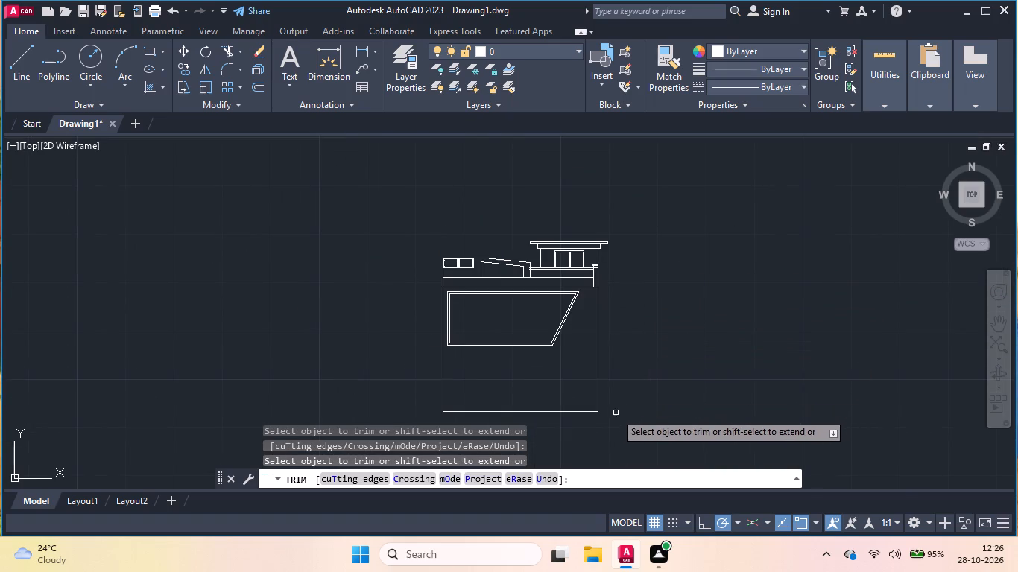
scroll(611, 417, up, 1)
key(Return)
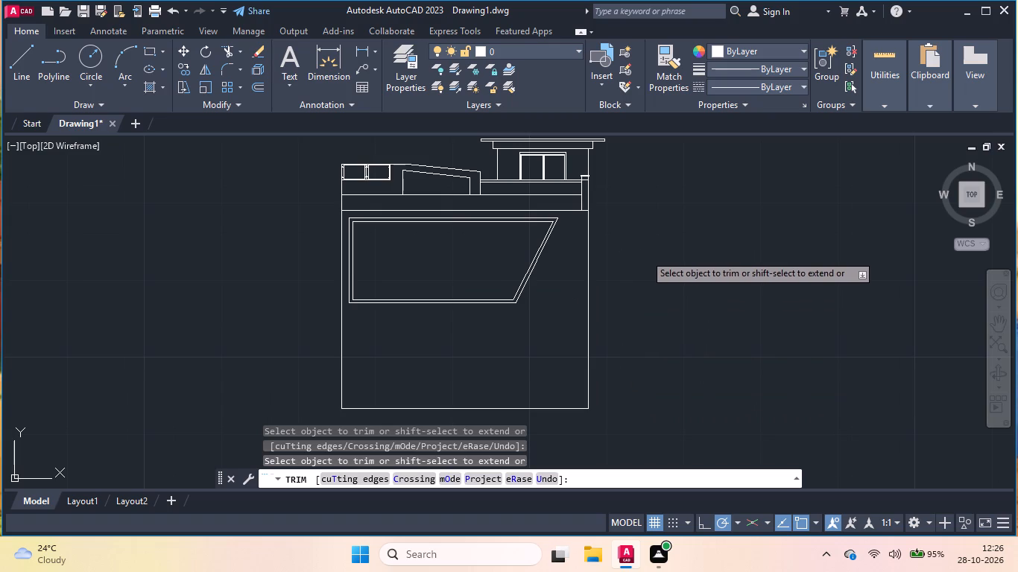
key(l)
key(Return)
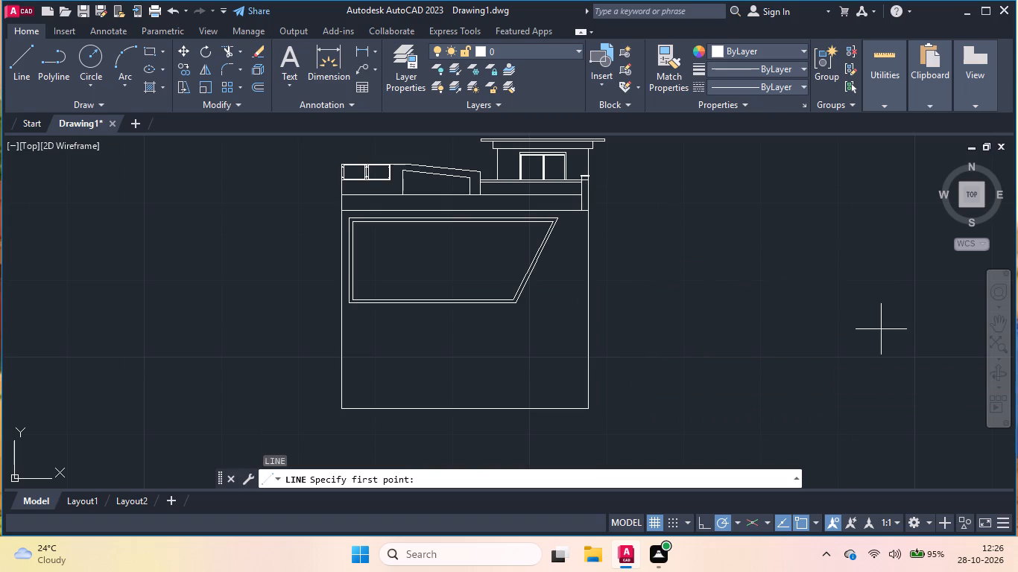
scroll(618, 203, up, 2)
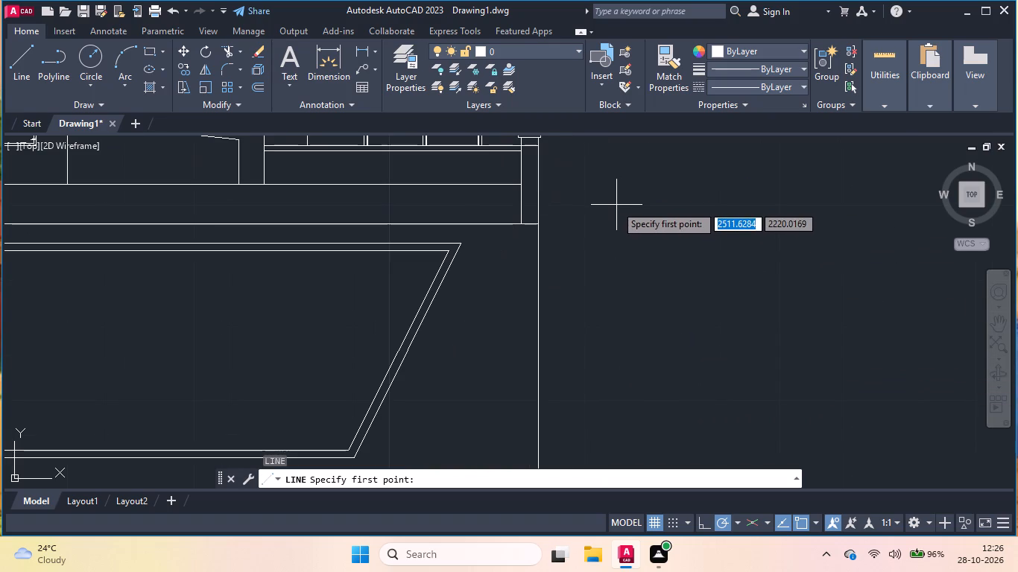
scroll(642, 244, down, 1)
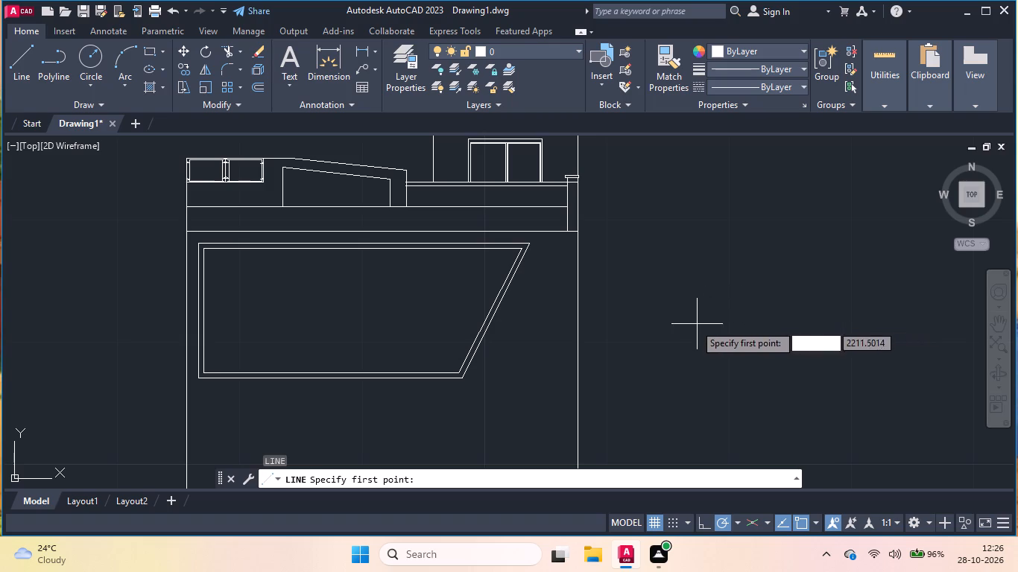
click(465, 374)
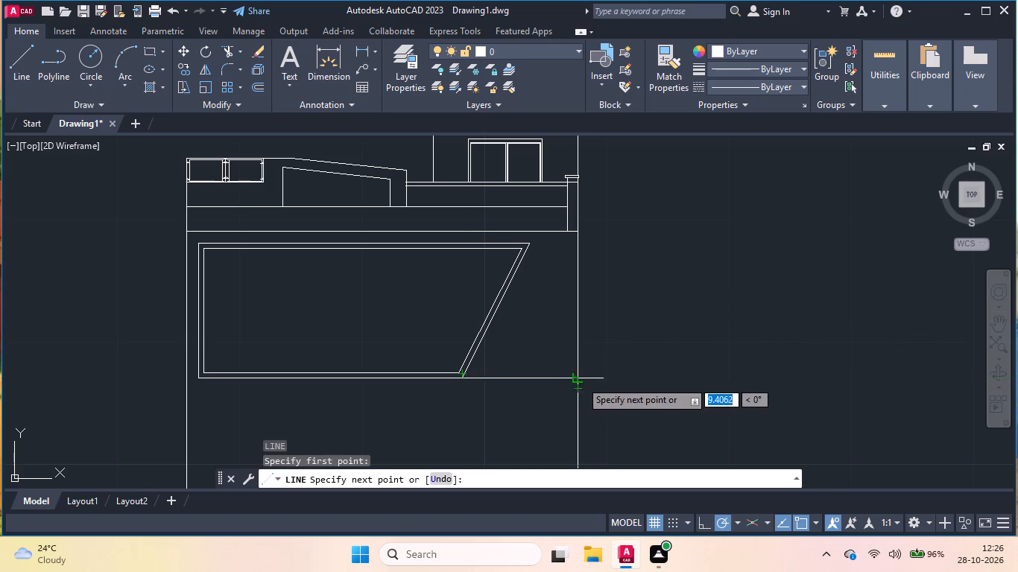
click(580, 379)
key(Return)
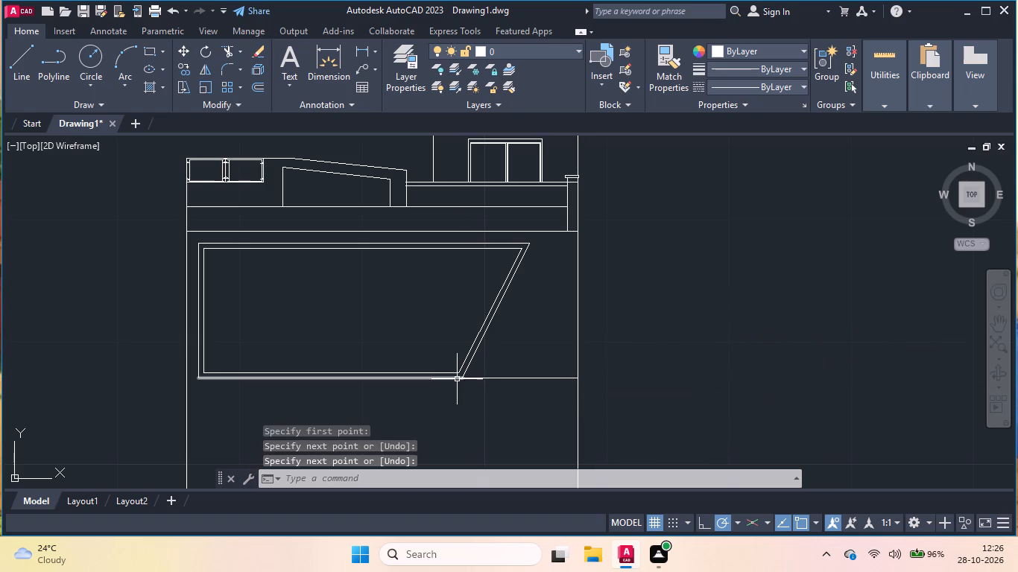
Draw a parallel horizontal line just above it, from the outer slanted side to the rectangle's east edge, level with the lower inner frame line.
scroll(459, 377, up, 2)
key(Return)
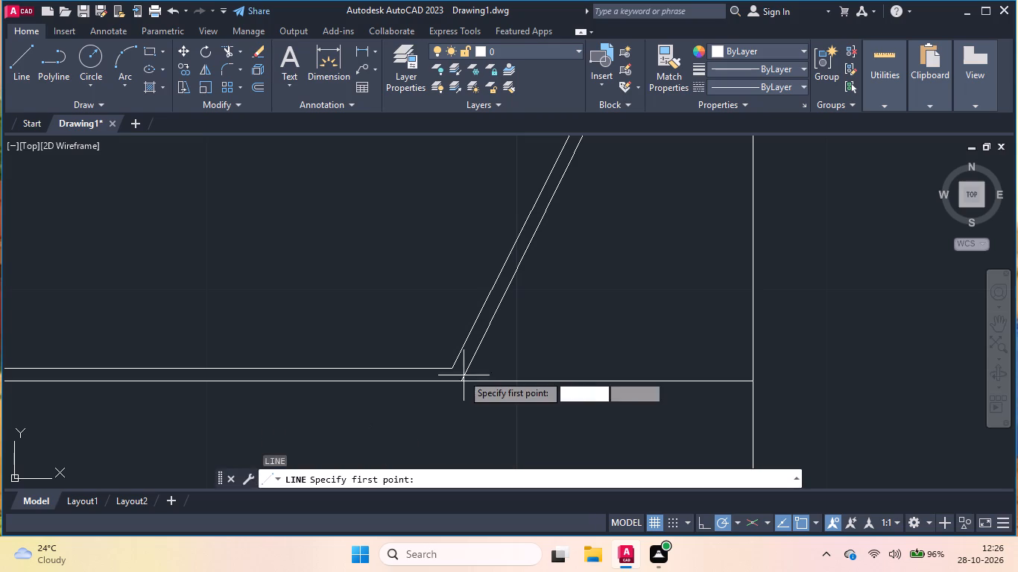
click(468, 367)
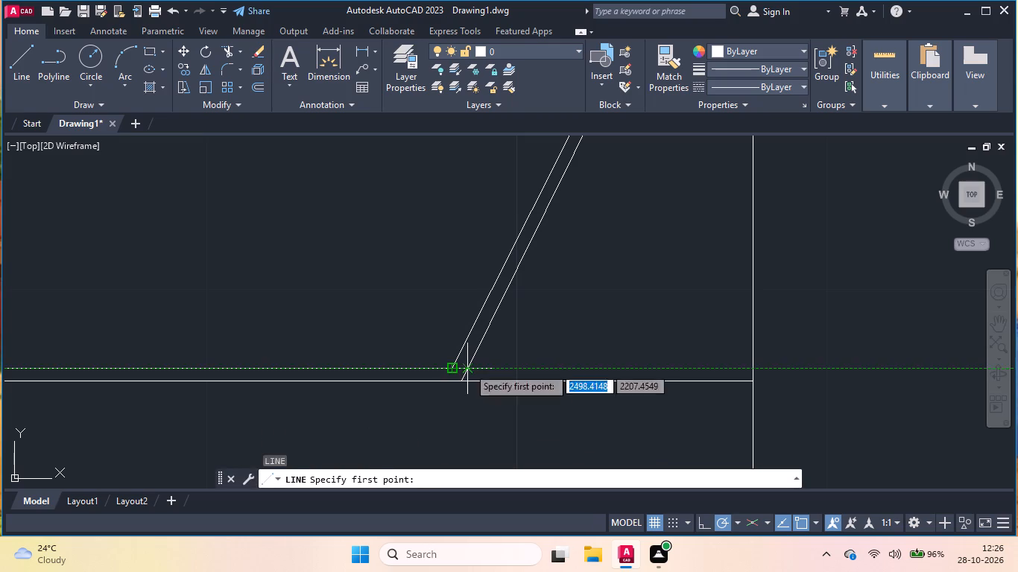
click(752, 369)
key(Return)
scroll(659, 401, down, 1)
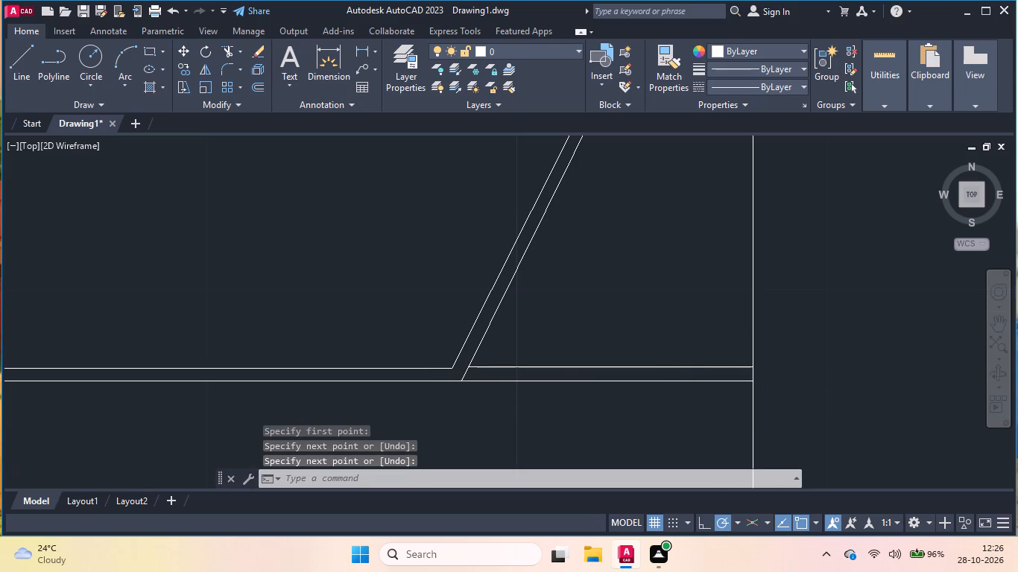
scroll(659, 401, down, 1)
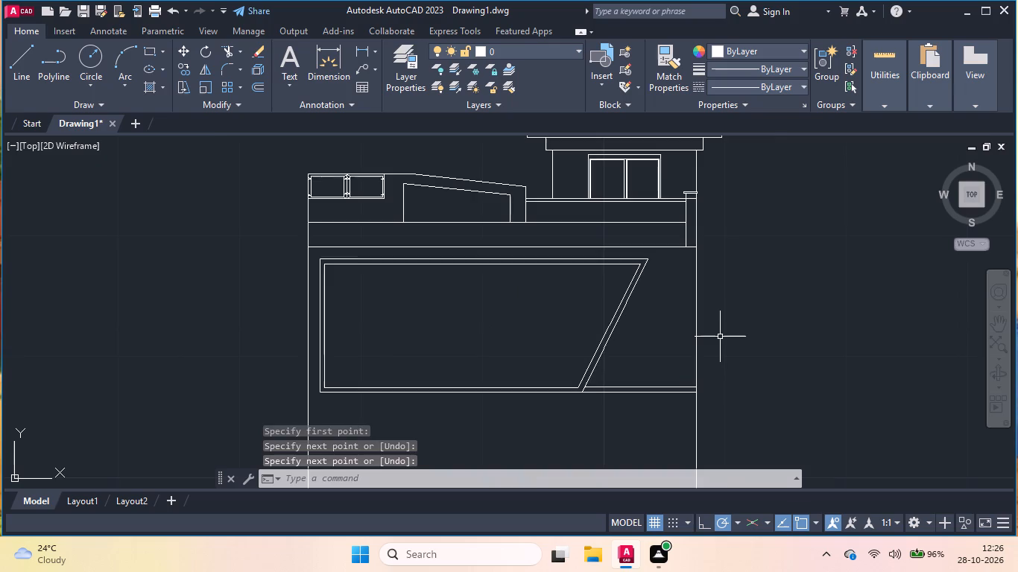
Draw a horizontal line from about a quarter of the way down the outer slanted side to the rectangle's east edge.
scroll(720, 337, up, 1)
key(Return)
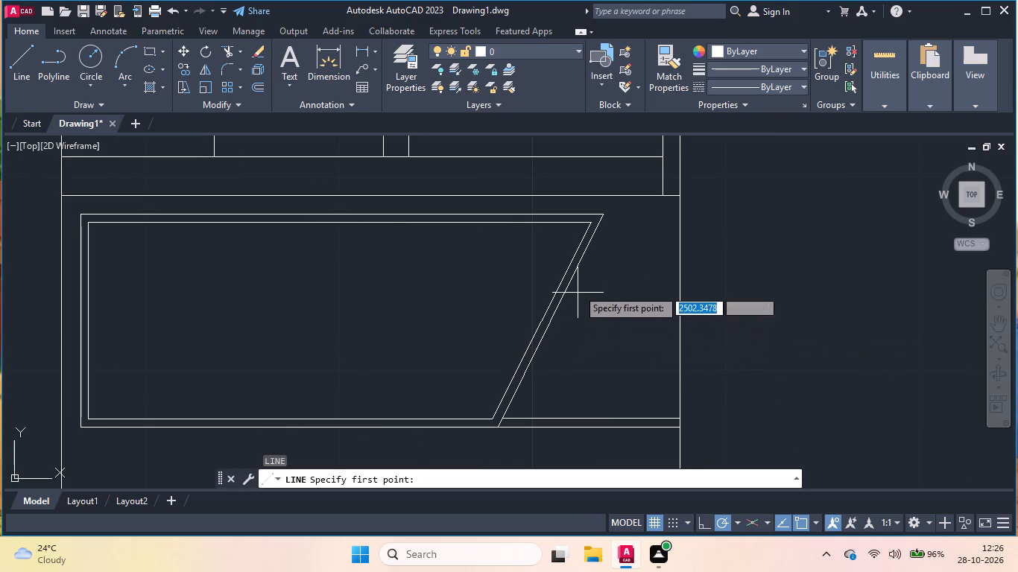
click(578, 267)
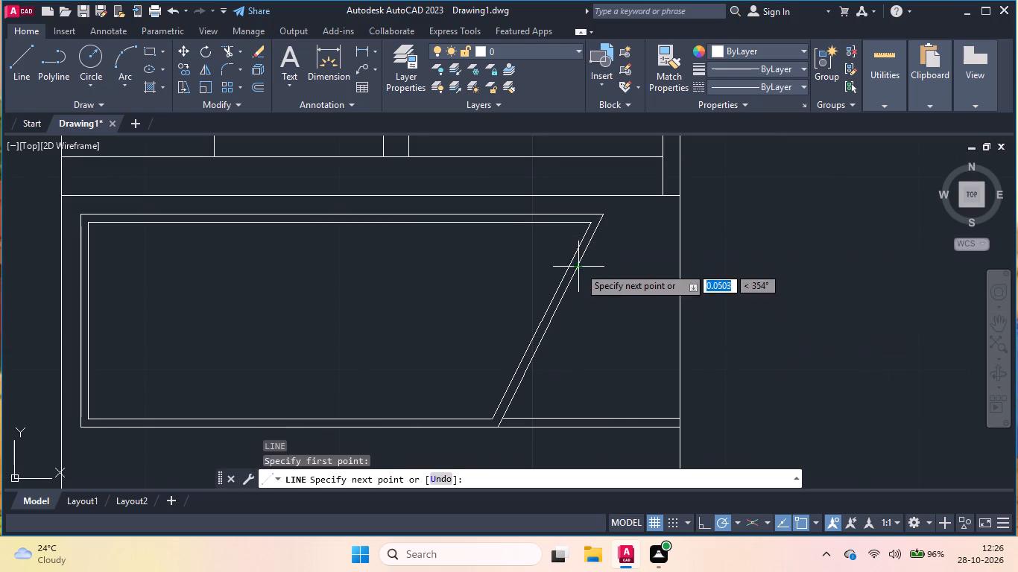
double_click(676, 264)
key(Return)
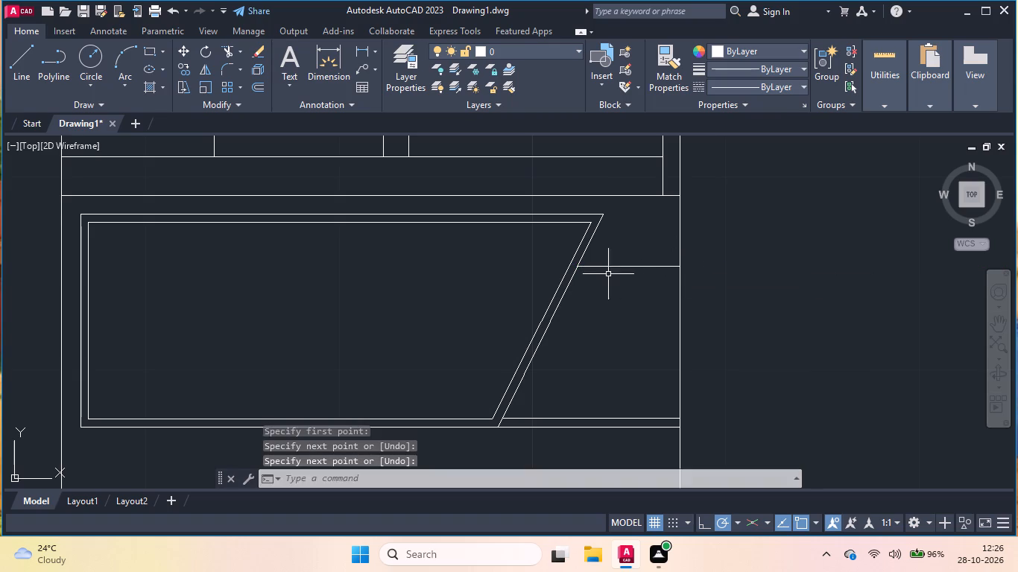
Draw a second horizontal line 0.4 units below this upper line, ending at the rectangle's east edge.
key(Return)
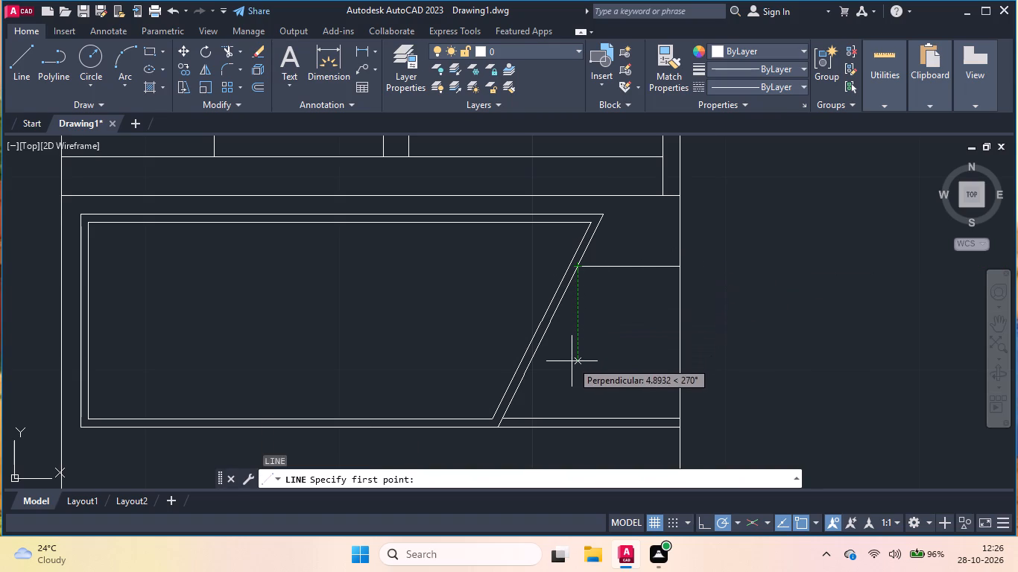
text(0.4)
key(Return)
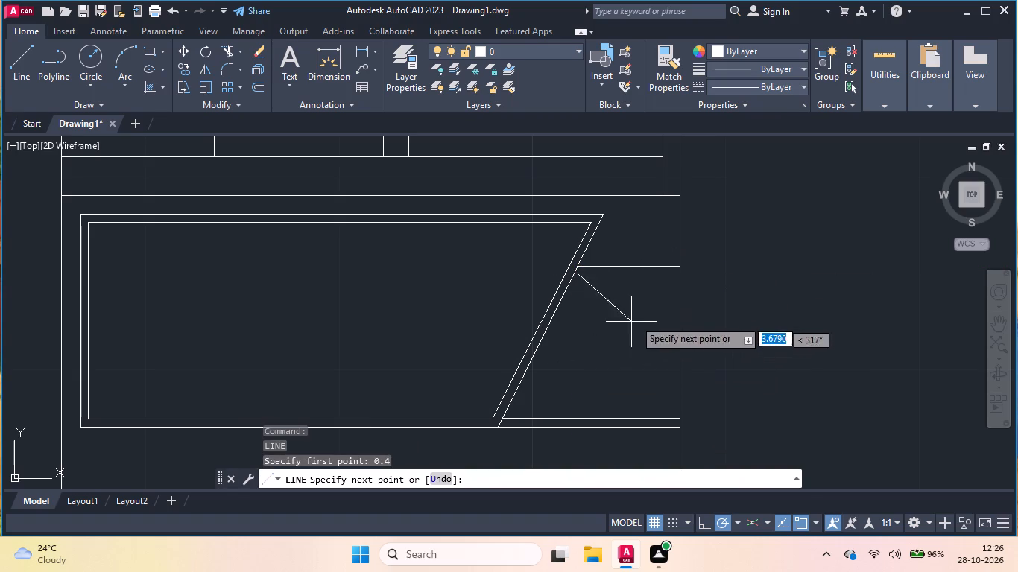
click(677, 277)
key(Return)
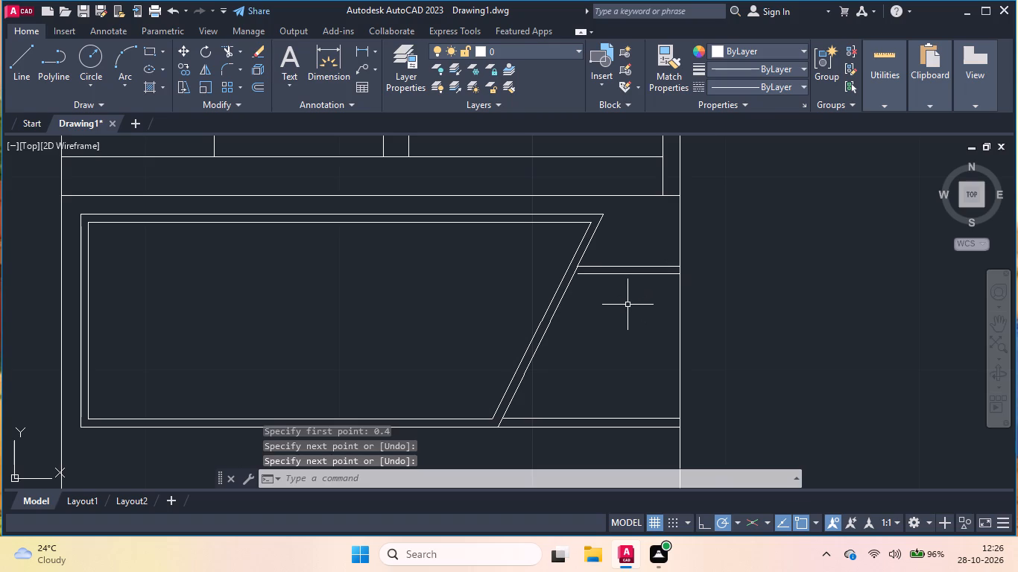
Continue the upper pair's lower line west past the outer slanted side with a short segment, and trim the overhang at that side.
scroll(620, 305, up, 1)
scroll(553, 250, up, 1)
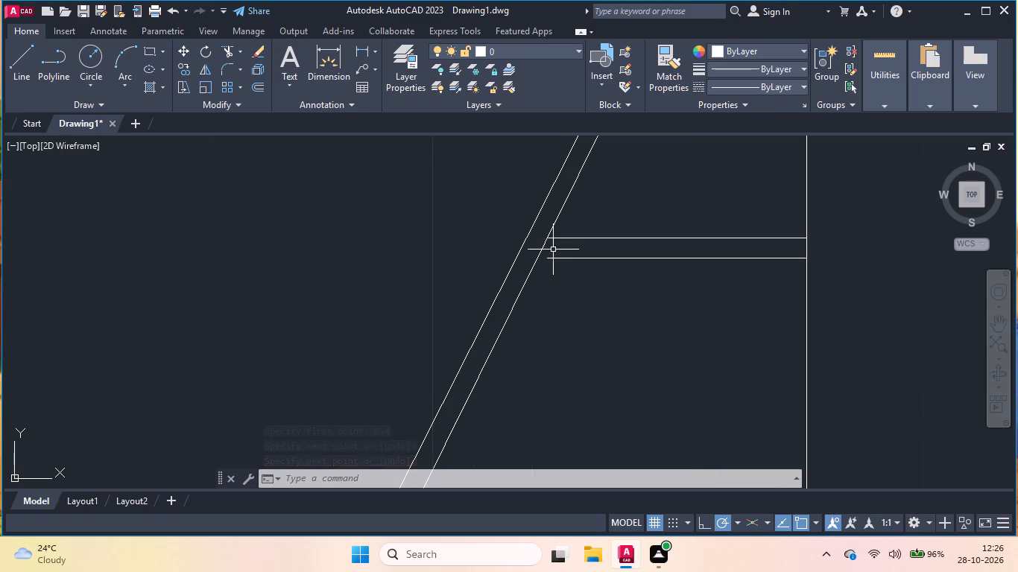
key(Return)
scroll(546, 251, up, 2)
click(547, 268)
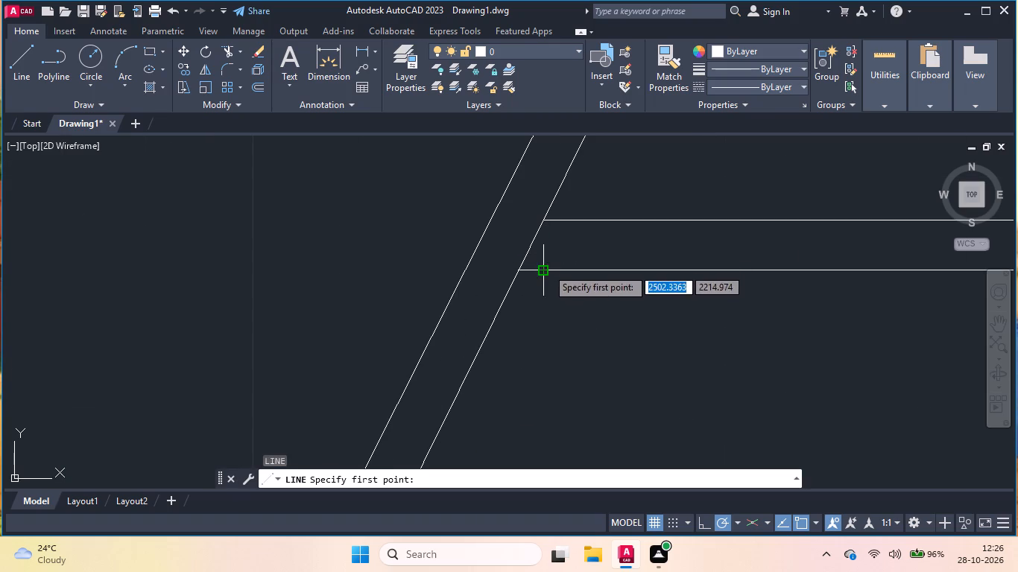
click(504, 272)
key(Return)
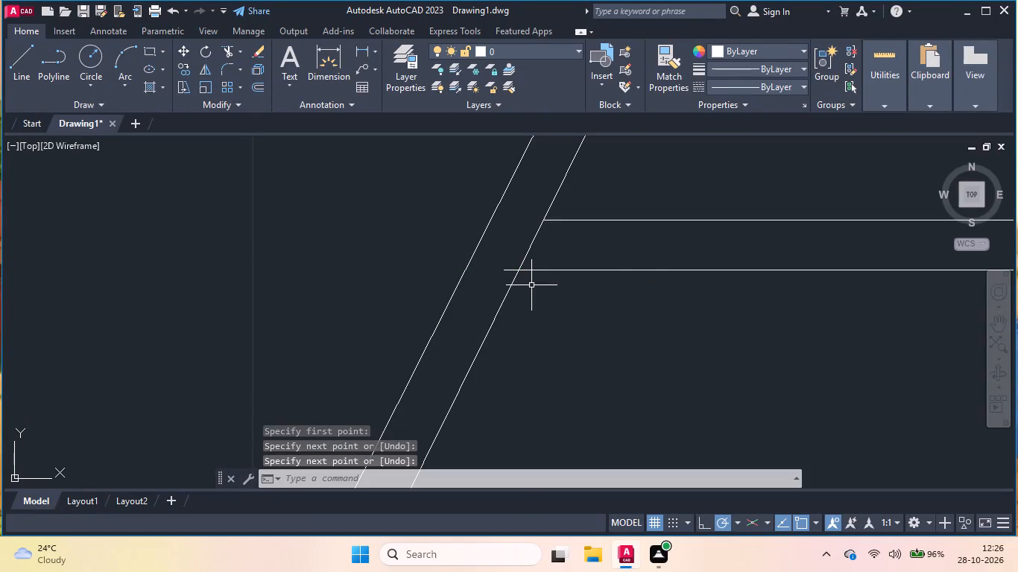
text(tr)
key(Return)
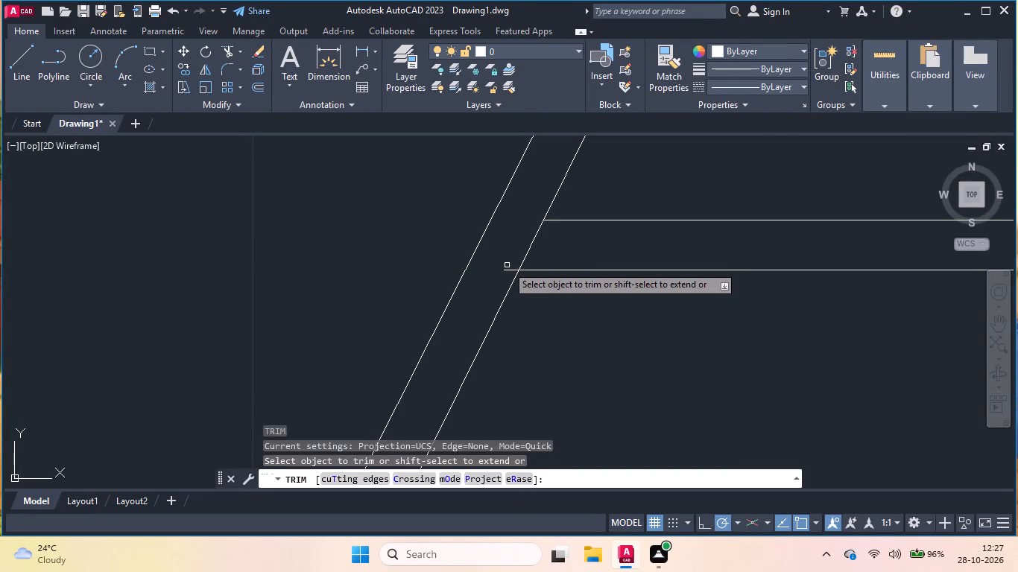
click(508, 268)
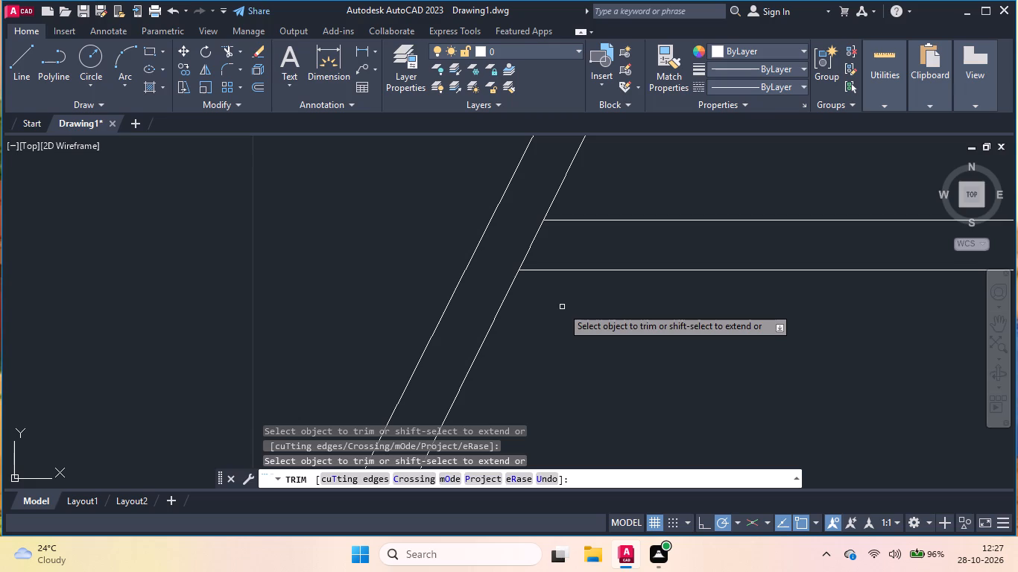
key(Return)
Draw a horizontal line about 6.7 units long from about halfway down the outer slanted side to the rectangle's east edge.
key(l)
key(Return)
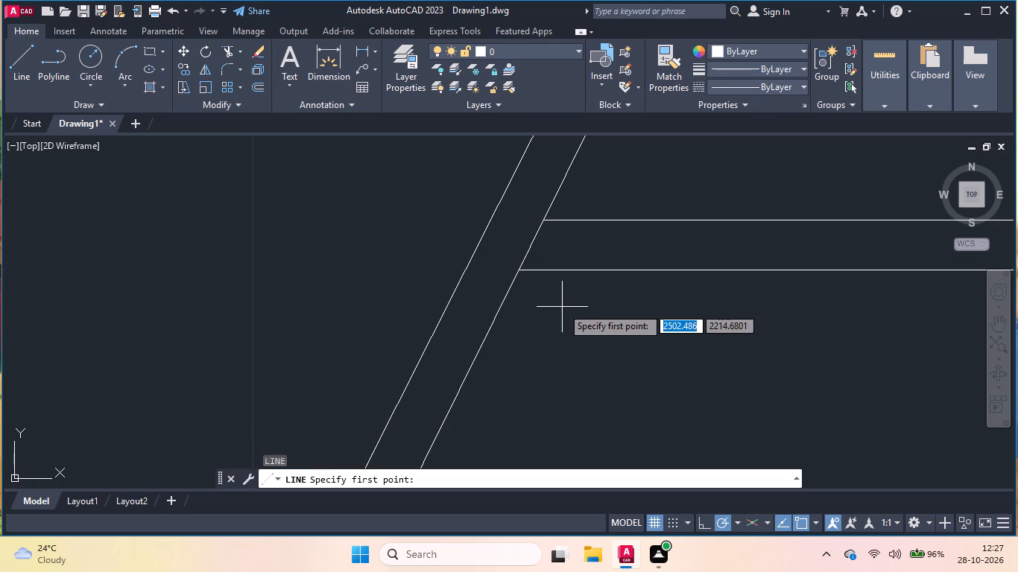
scroll(540, 293, down, 3)
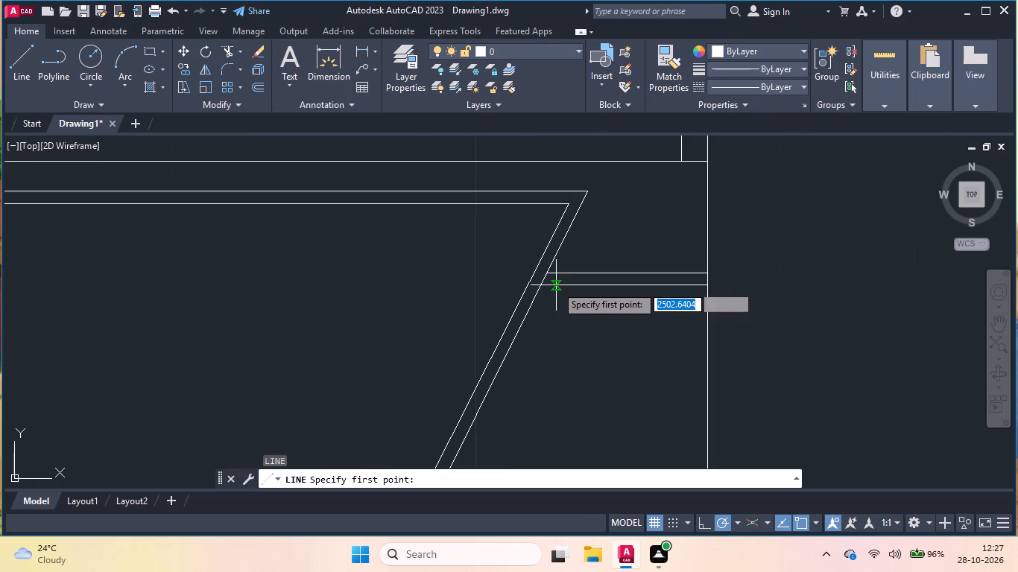
scroll(570, 296, down, 1)
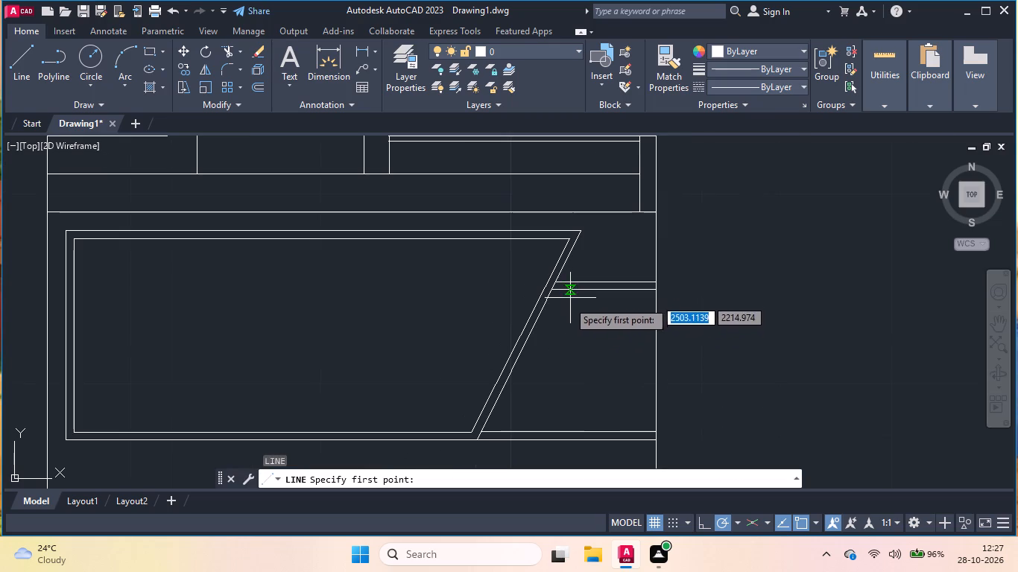
scroll(540, 358, up, 1)
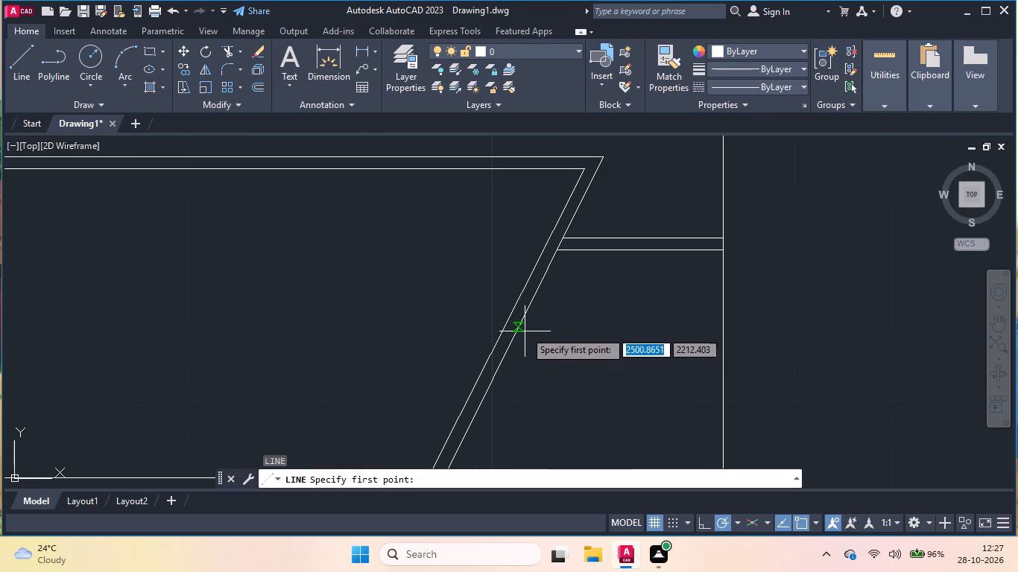
click(520, 326)
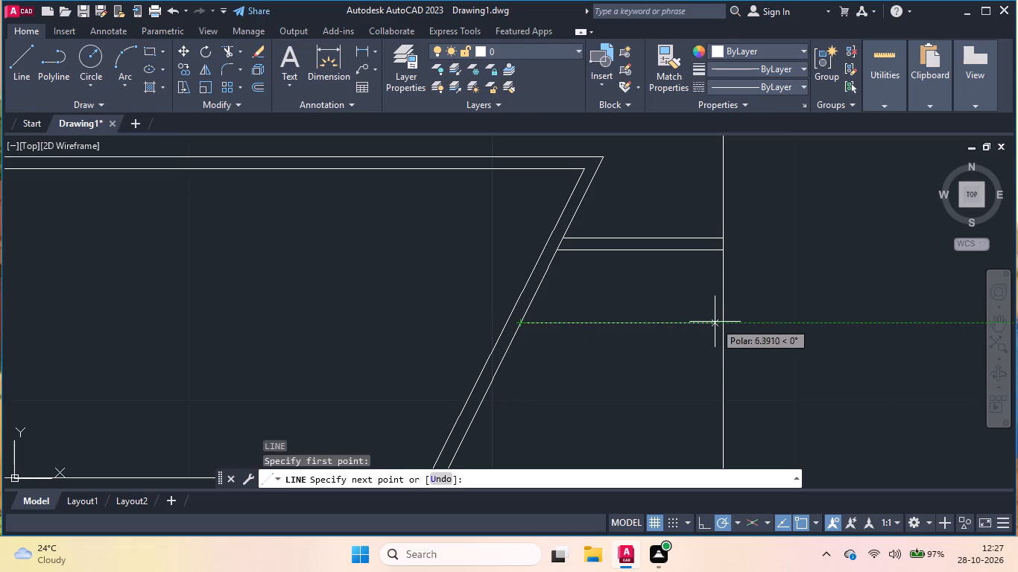
click(721, 321)
key(Return)
Draw a second horizontal line 0.4 units below this middle line, ending at the rectangle's east edge.
key(Return)
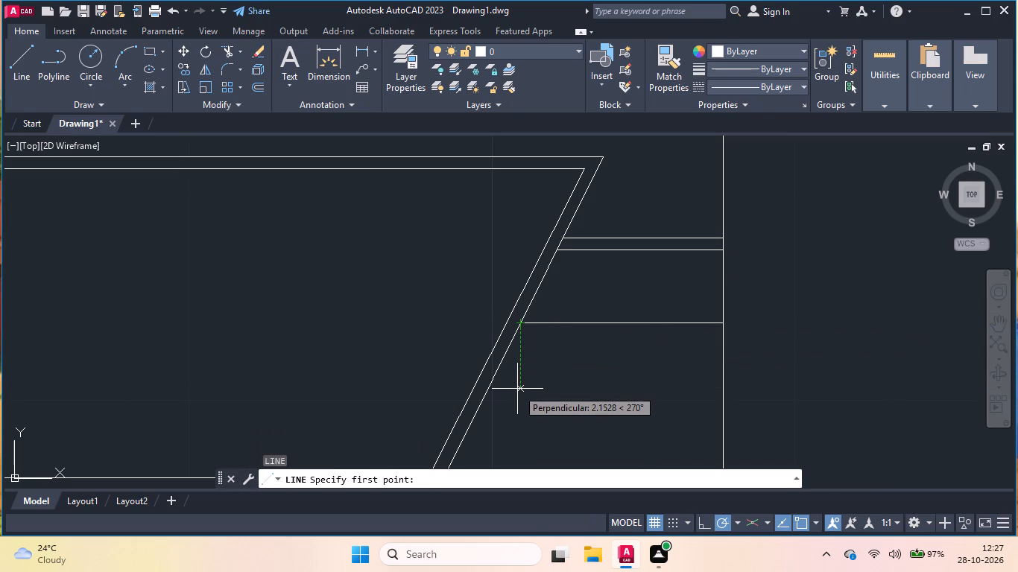
text(0.)
key(4)
key(Return)
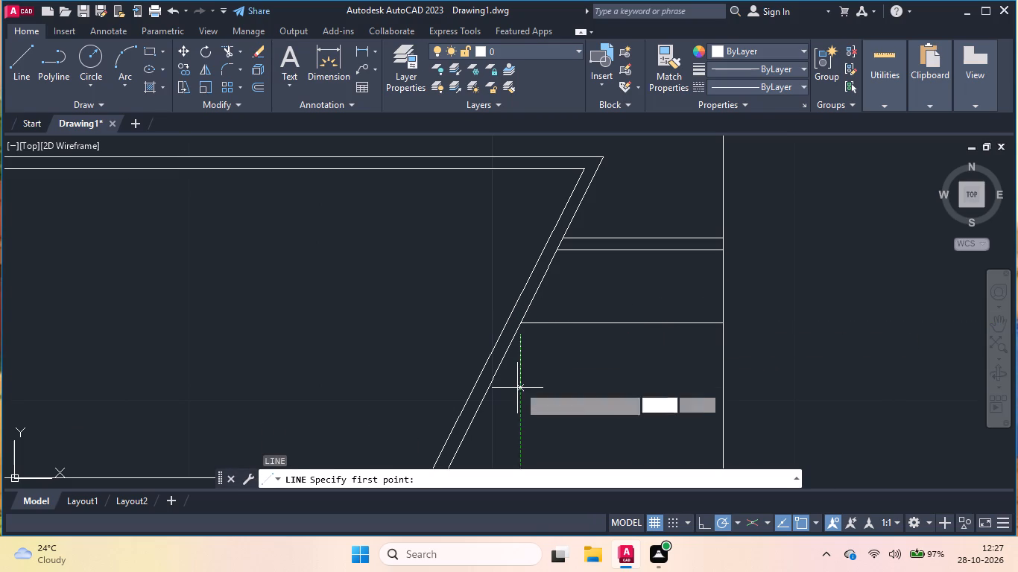
click(721, 336)
key(Return)
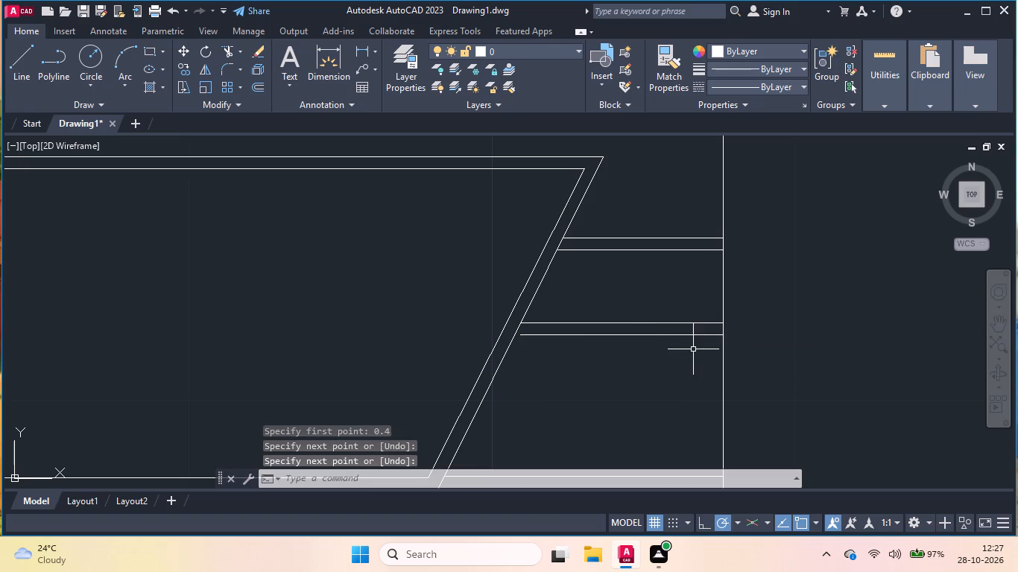
Continue the middle pair's lower line west past the outer slanted side with a short segment, and trim the overhang at that side.
scroll(515, 355, up, 2)
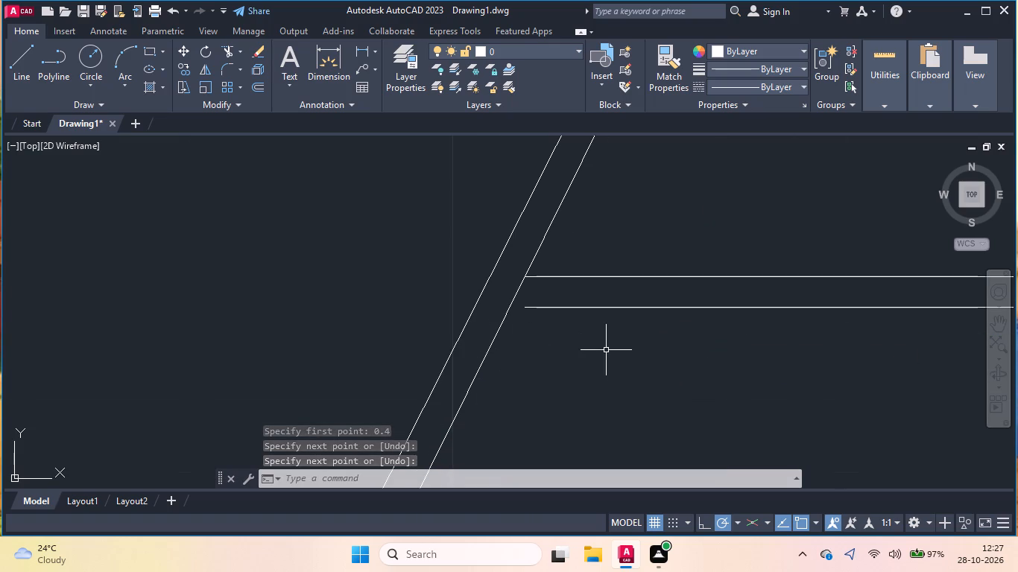
key(Return)
scroll(525, 308, up, 2)
click(525, 307)
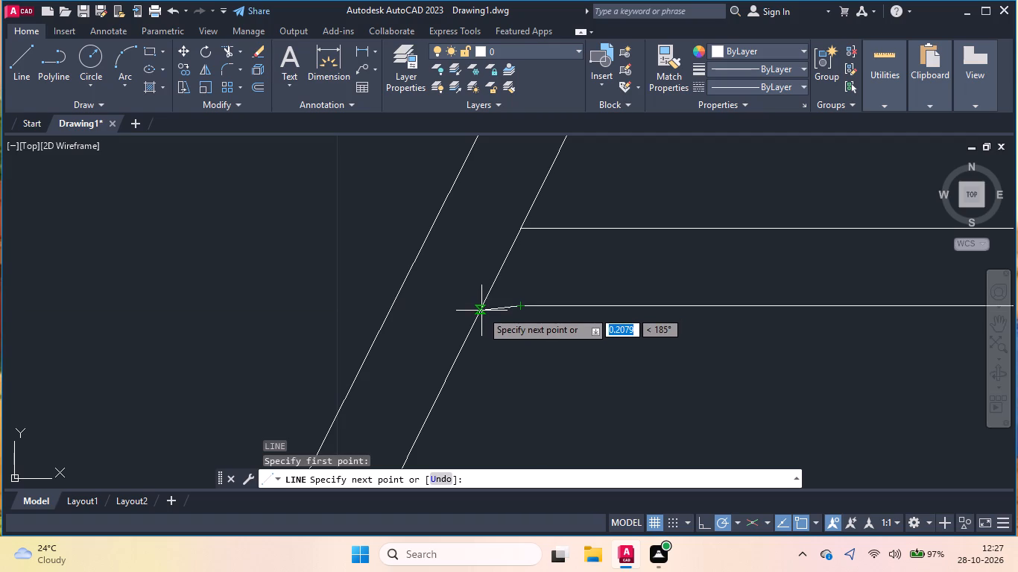
click(455, 304)
key(Return)
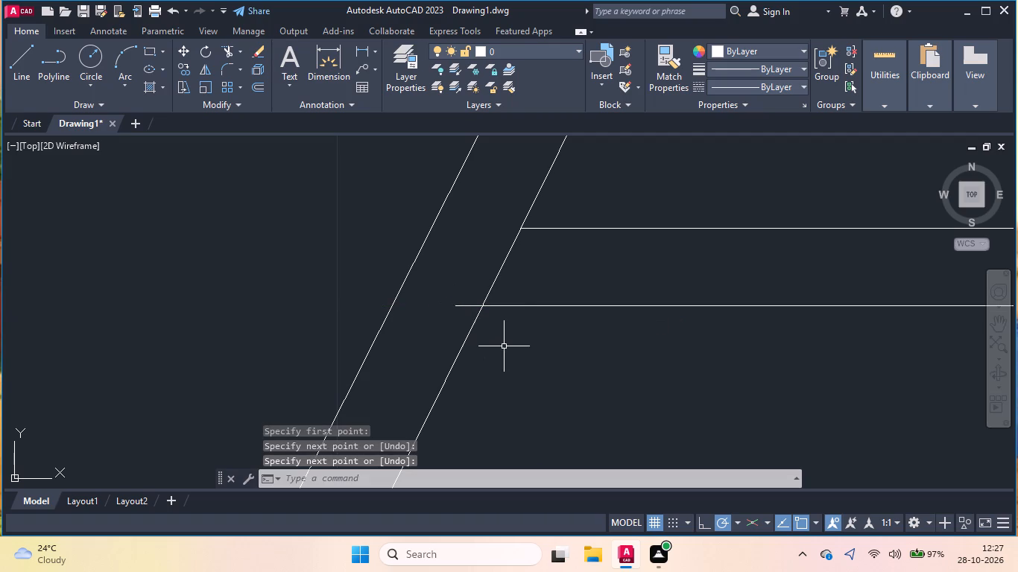
text(tr)
key(Return)
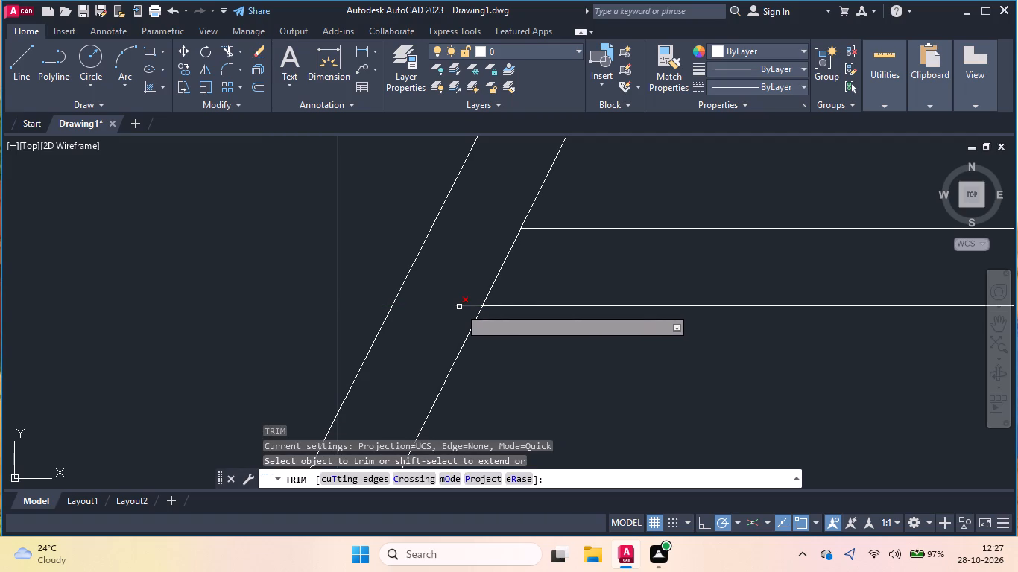
click(460, 305)
scroll(473, 284, down, 2)
scroll(542, 296, down, 2)
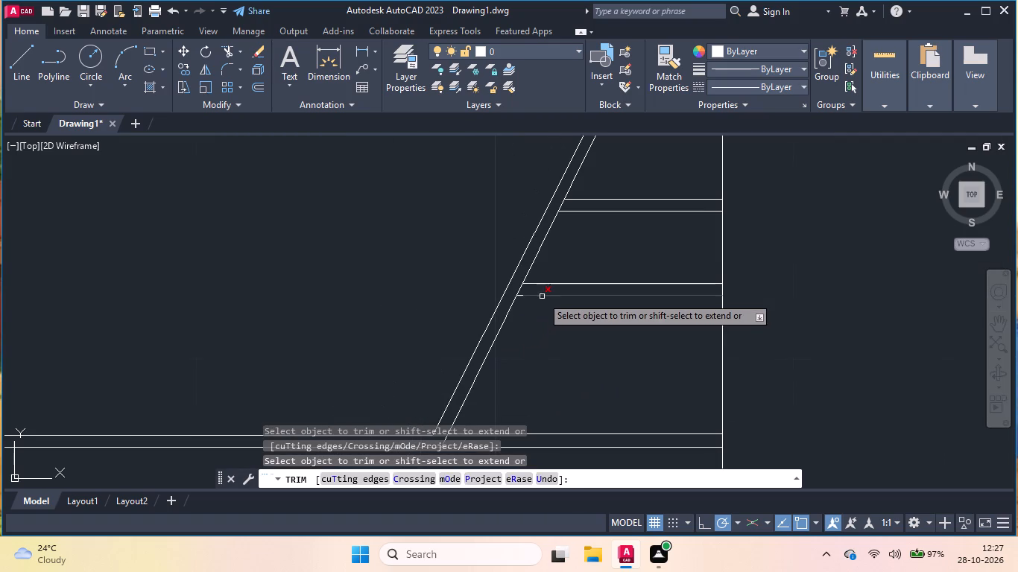
Draw a horizontal line about 7.9 units long below the middle pair, from the outer slanted side to the rectangle's east edge.
scroll(578, 331, down, 1)
scroll(579, 417, up, 1)
key(Return)
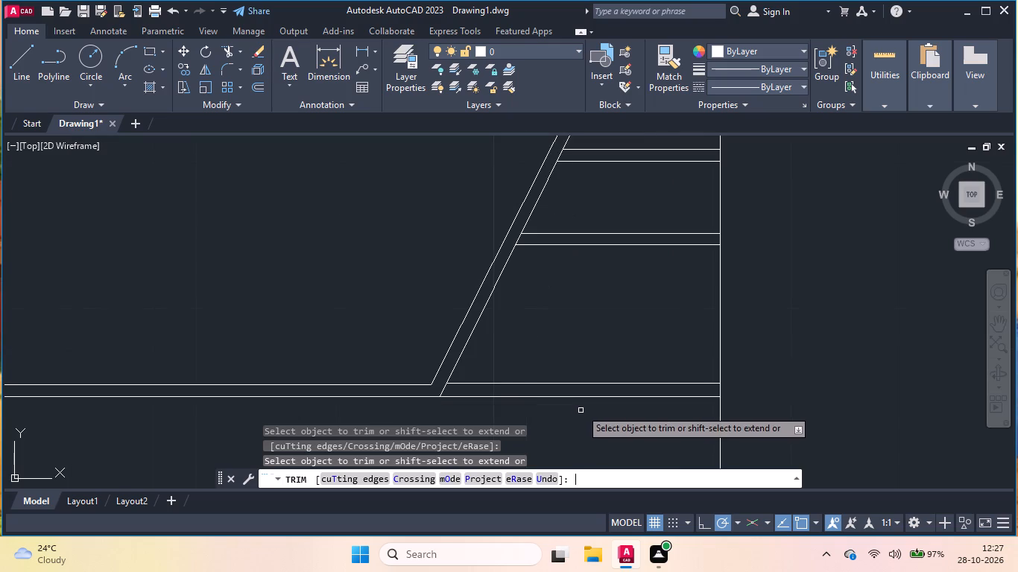
key(l)
key(Return)
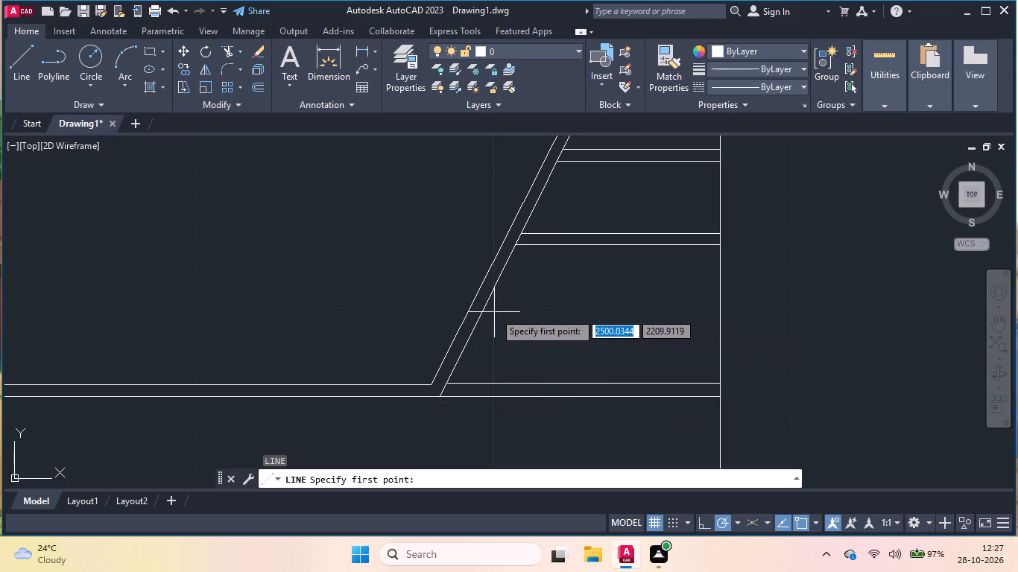
click(486, 308)
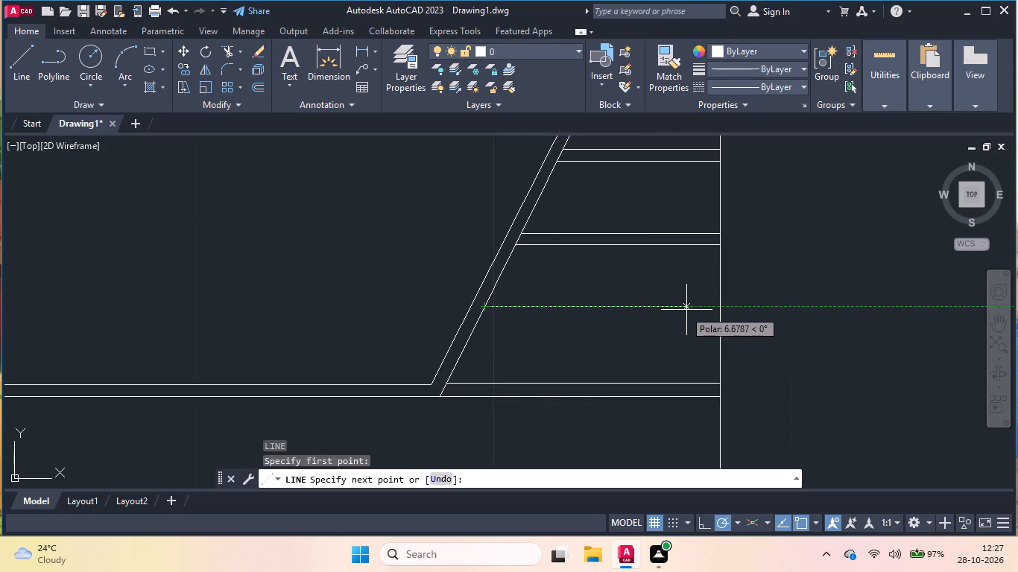
click(717, 309)
key(Return)
Draw a second horizontal line 0.4 units below this lower line, ending at the rectangle's east edge.
key(Return)
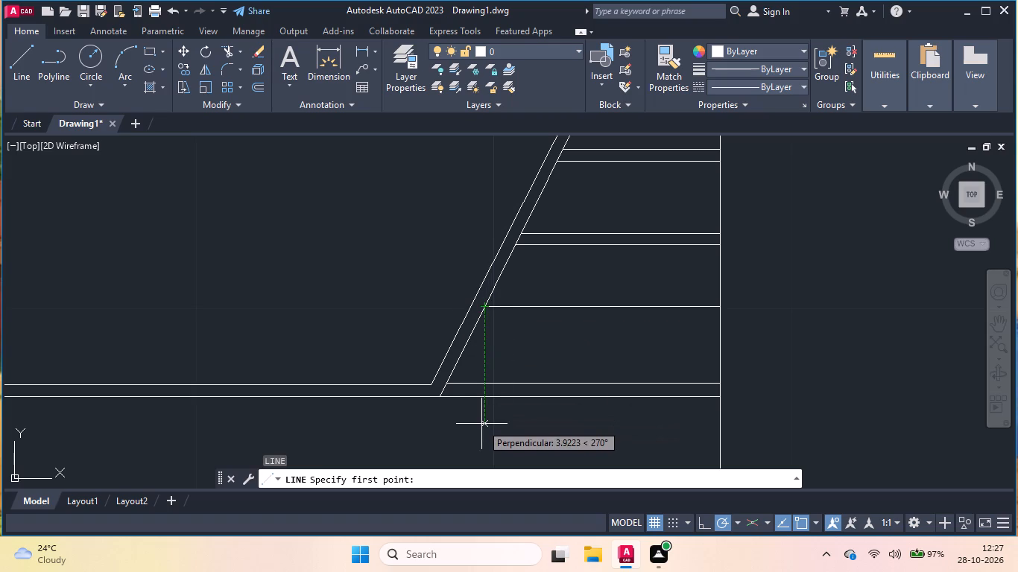
text(0.4)
key(Return)
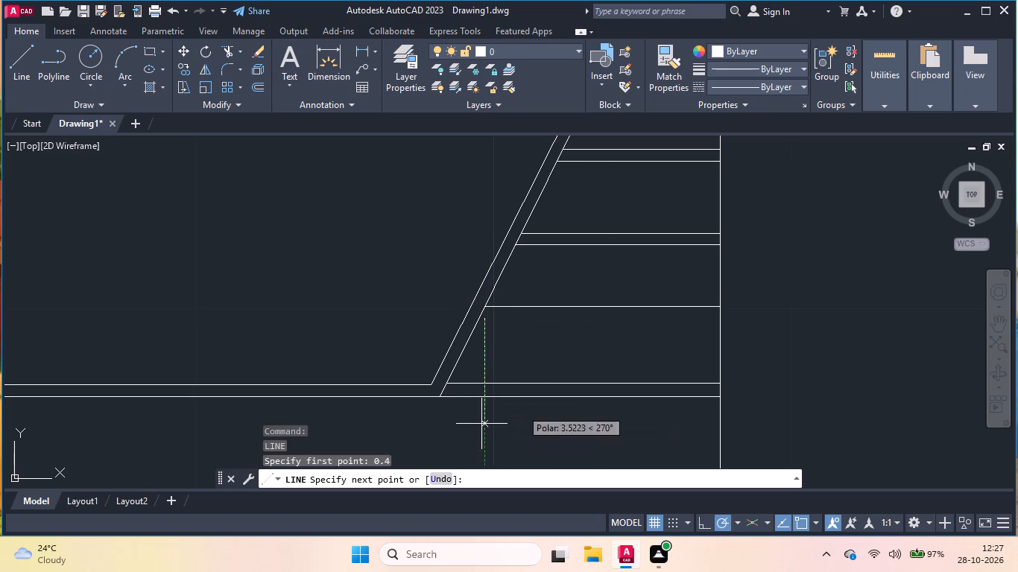
click(718, 318)
key(Return)
Continue the lower pair's bottom line west past the outer slanted side with a short segment, and trim the overhang at that side.
scroll(461, 327, up, 2)
key(Return)
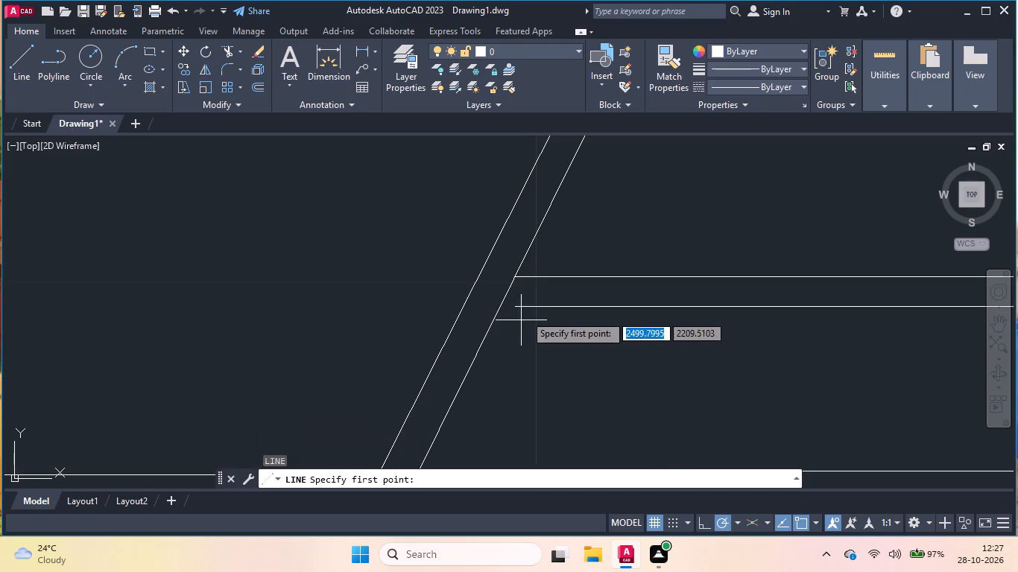
click(516, 306)
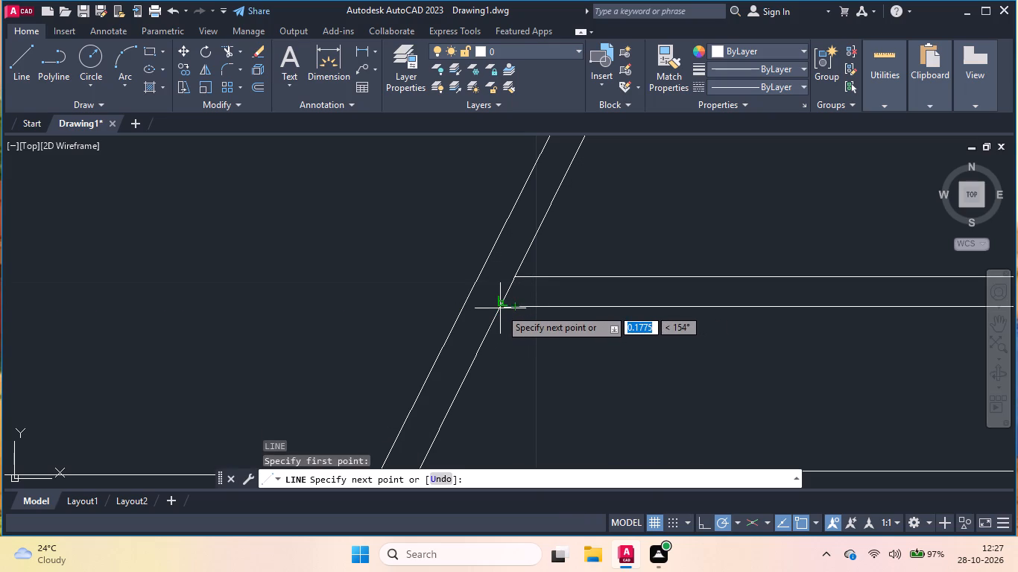
click(483, 311)
key(Return)
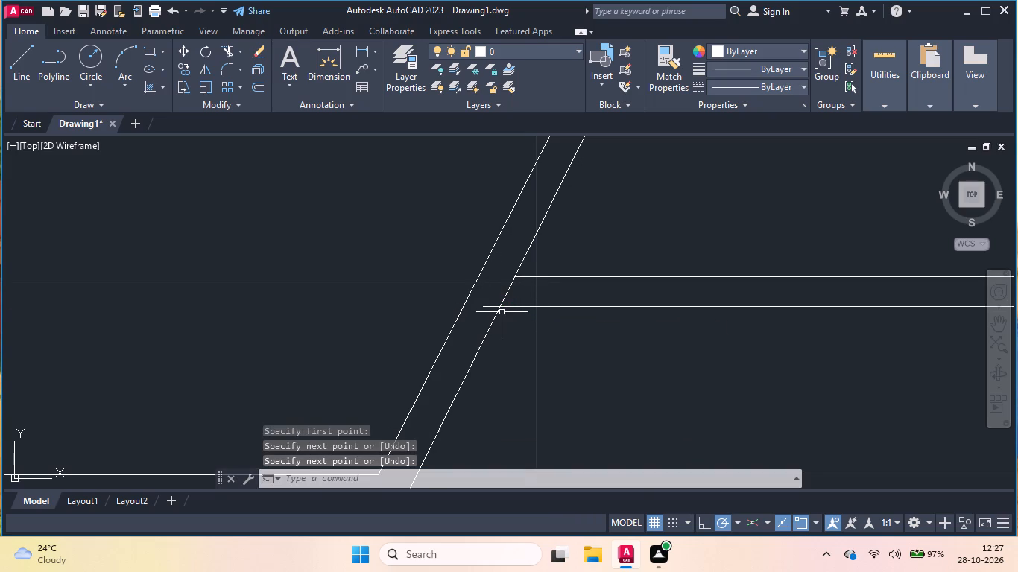
text(tr)
key(Return)
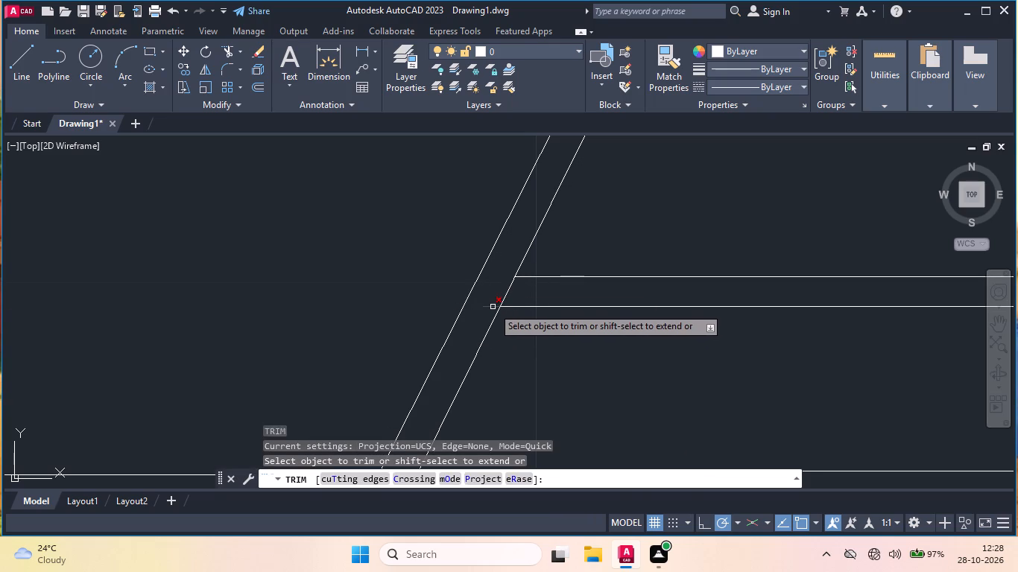
click(493, 307)
scroll(417, 294, down, 2)
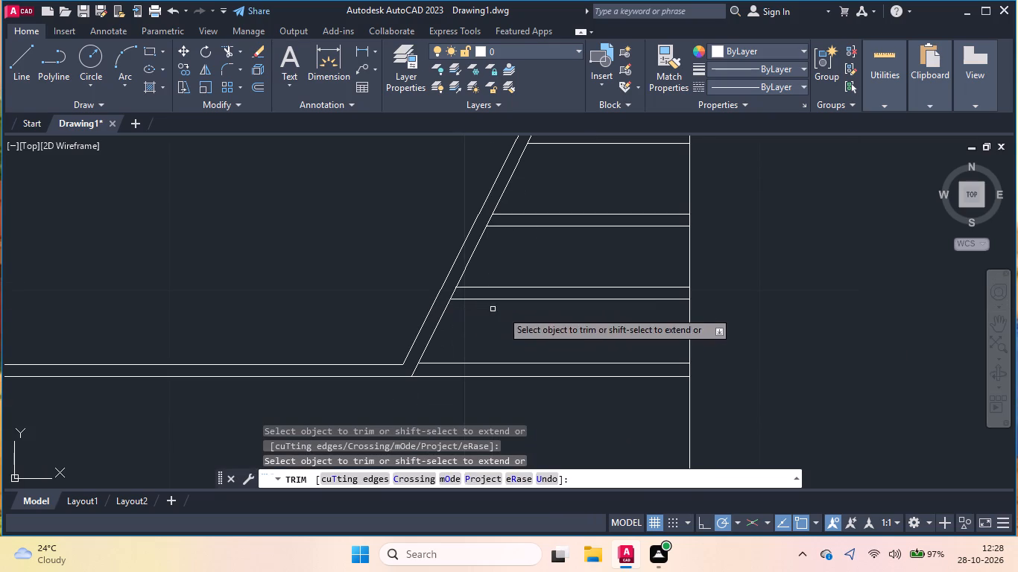
scroll(710, 330, down, 2)
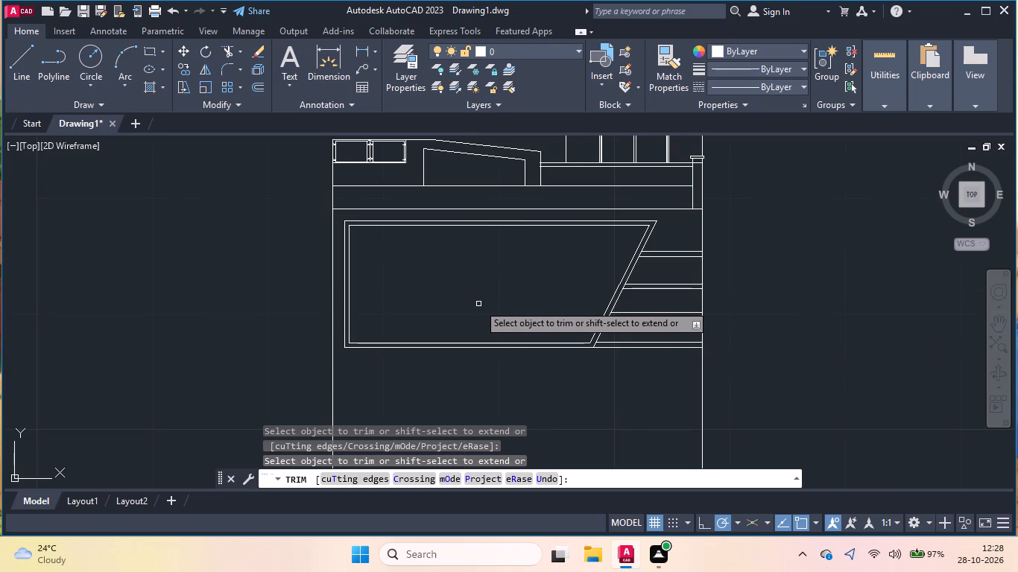
key(Return)
Draw a vertical line from 4 units west of the inner frame's bottom-east corner up to the inner top edge.
key(l)
key(Return)
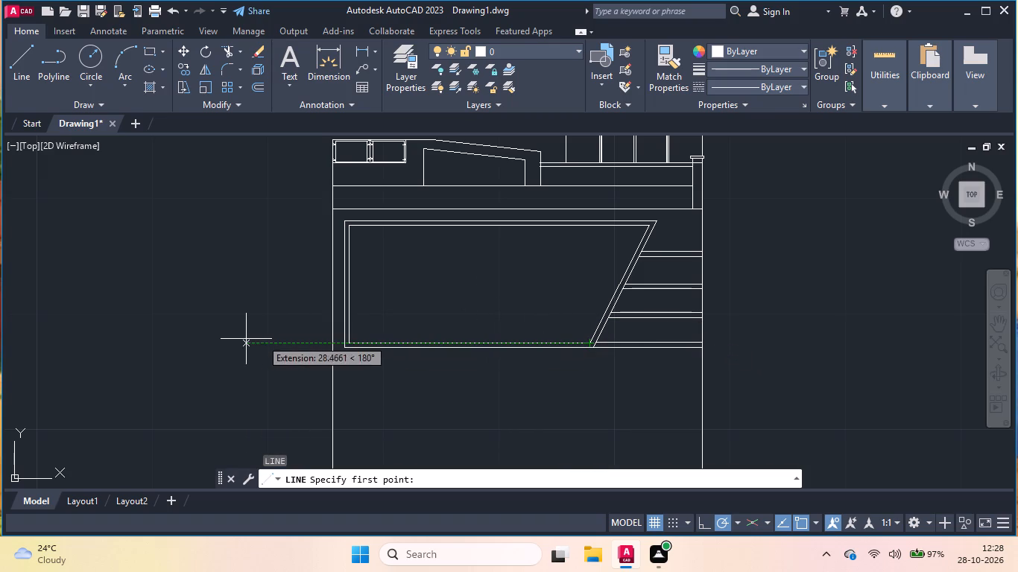
key(4)
key(Return)
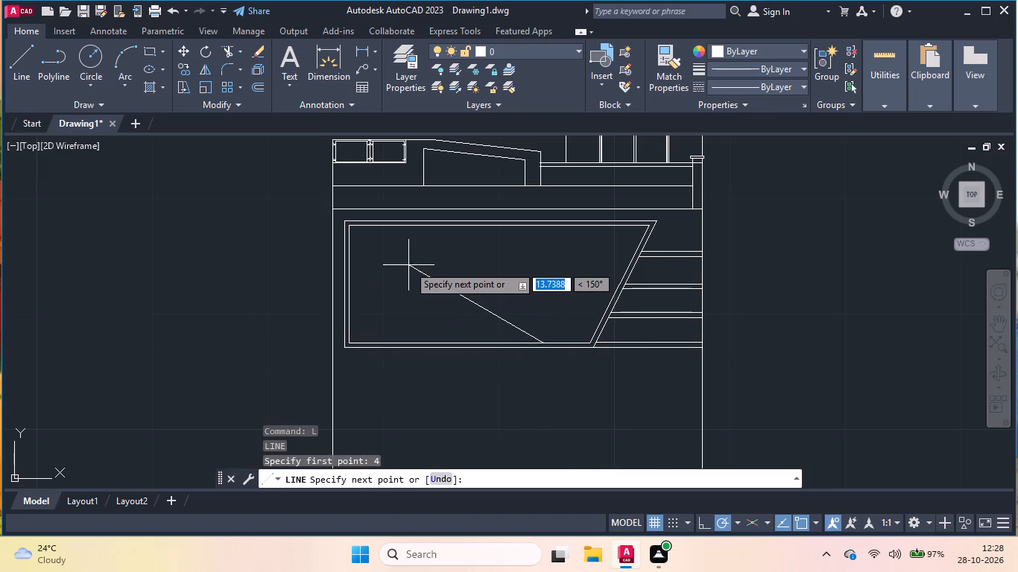
click(540, 225)
key(Return)
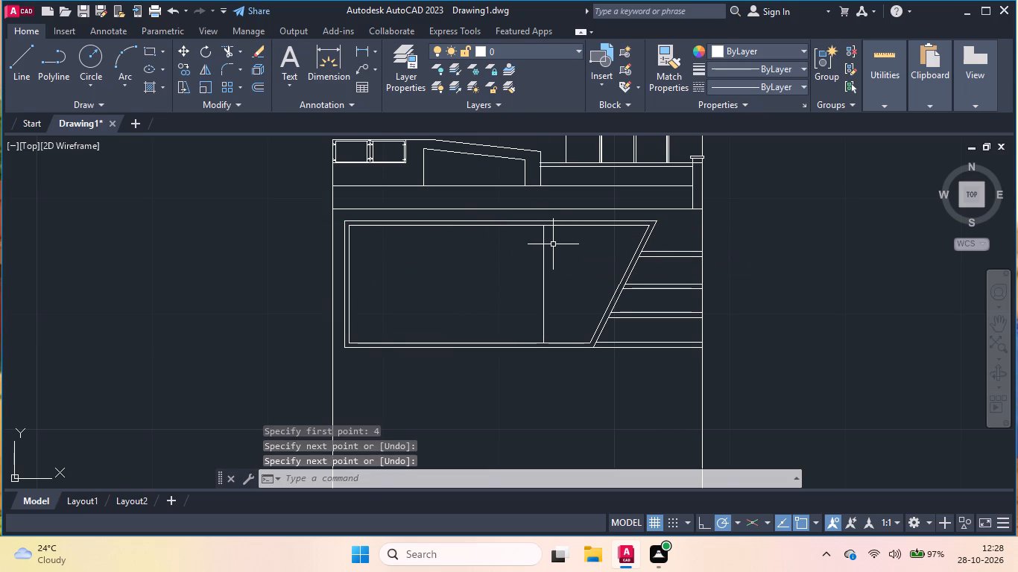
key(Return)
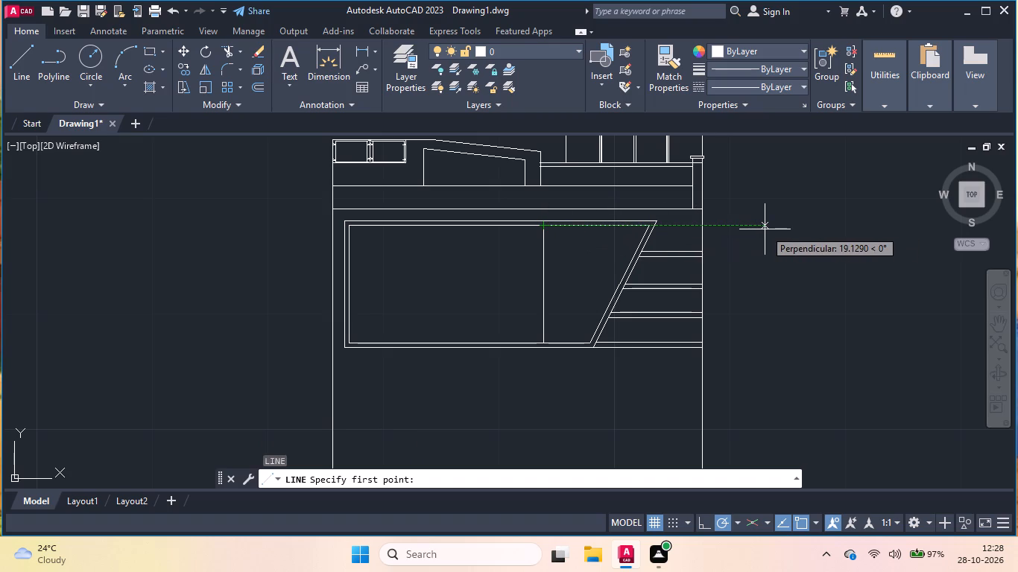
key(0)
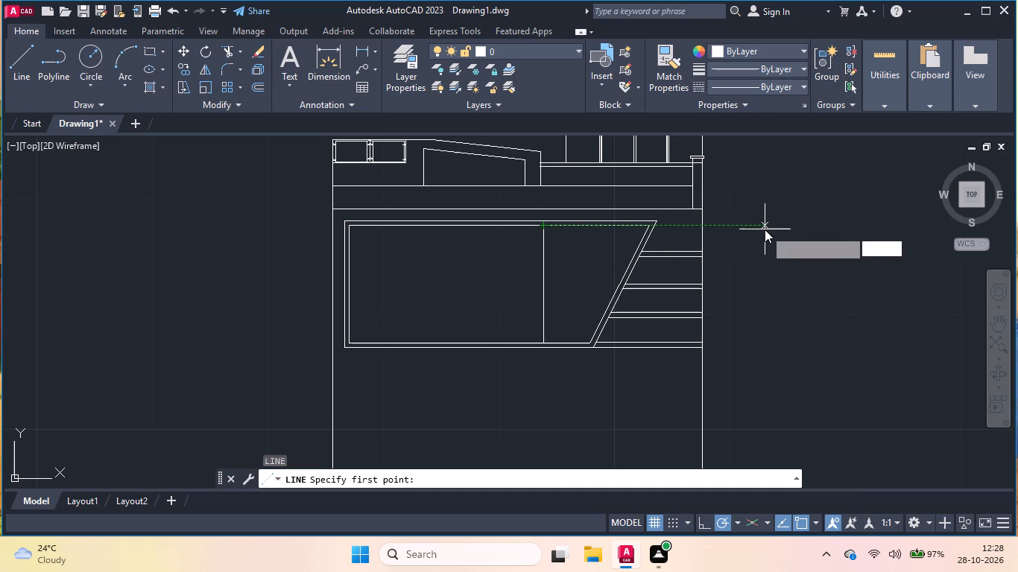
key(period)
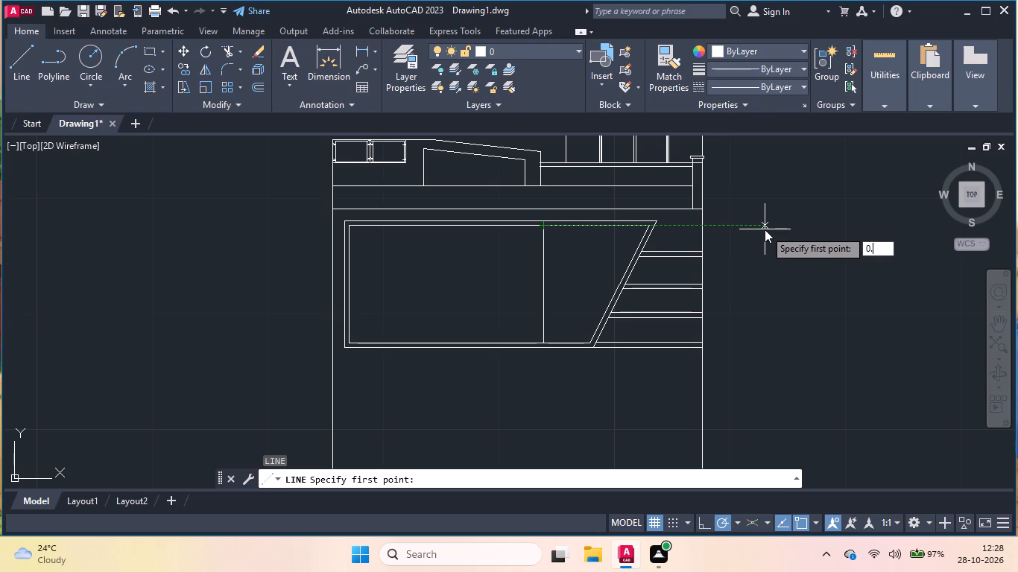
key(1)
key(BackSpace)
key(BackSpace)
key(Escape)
Draw a second vertical line 0.7 units east of the first, from the inner frame's top edge to its bottom edge.
key(Return)
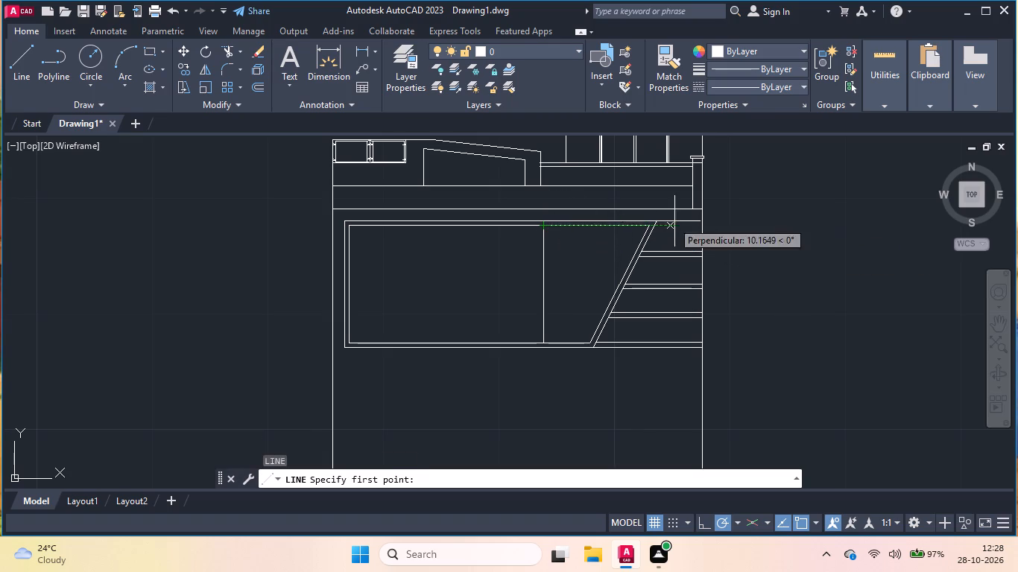
text(0.7)
key(Return)
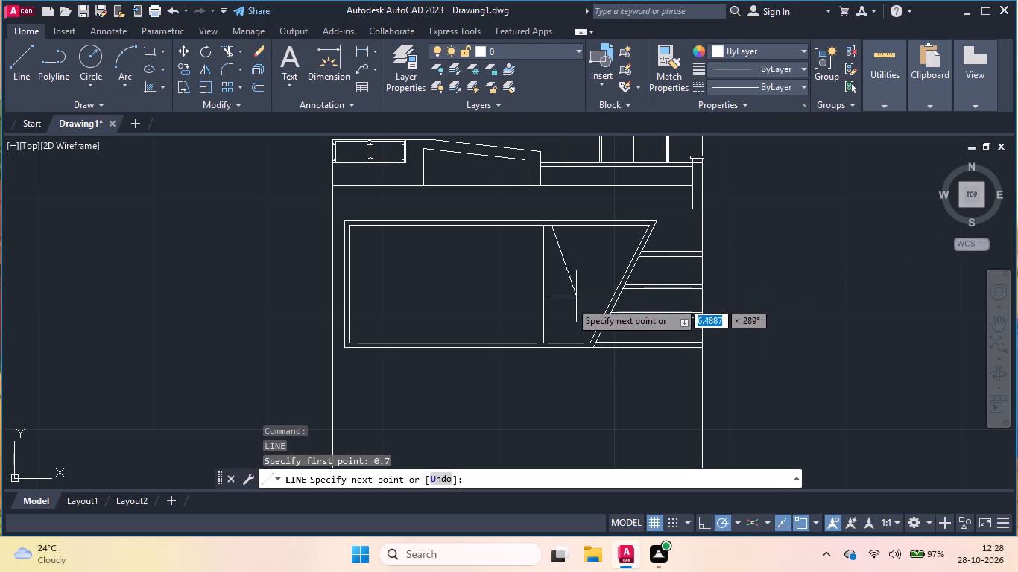
click(554, 340)
key(Return)
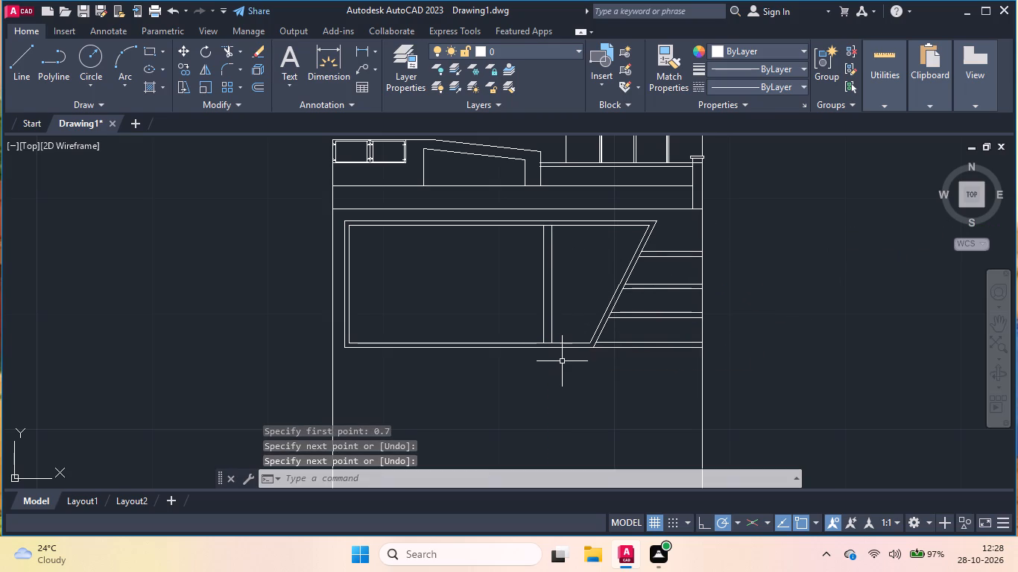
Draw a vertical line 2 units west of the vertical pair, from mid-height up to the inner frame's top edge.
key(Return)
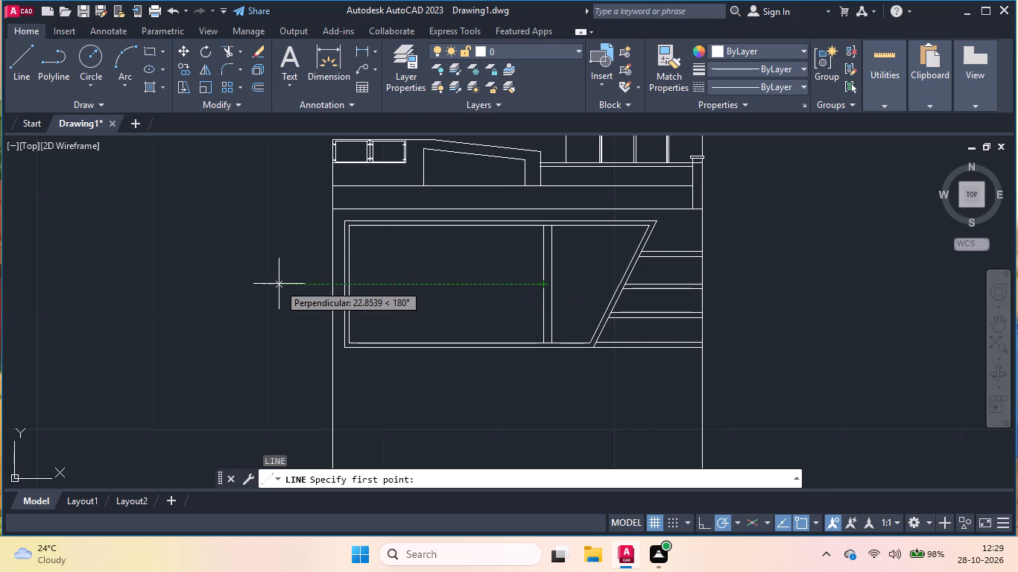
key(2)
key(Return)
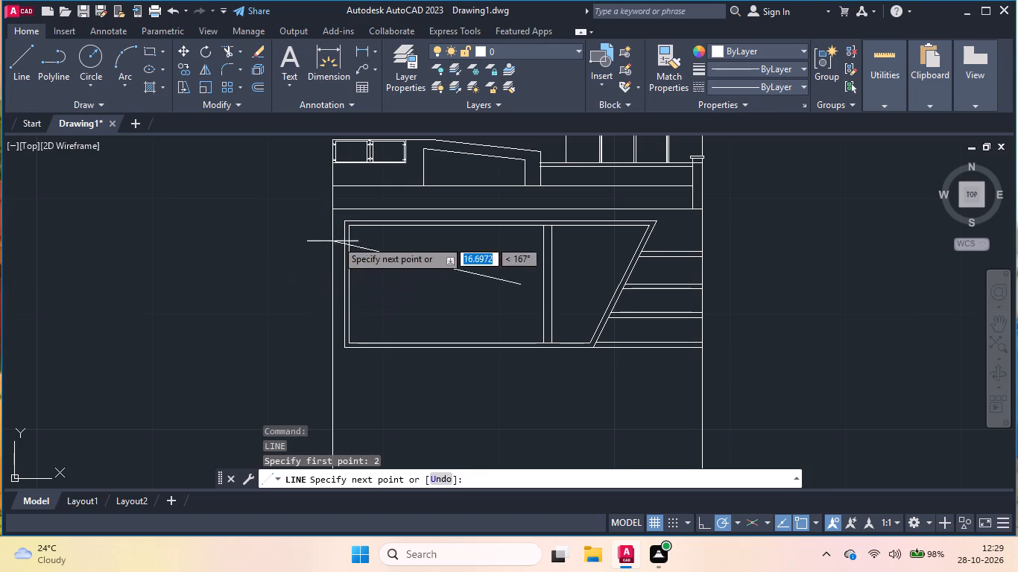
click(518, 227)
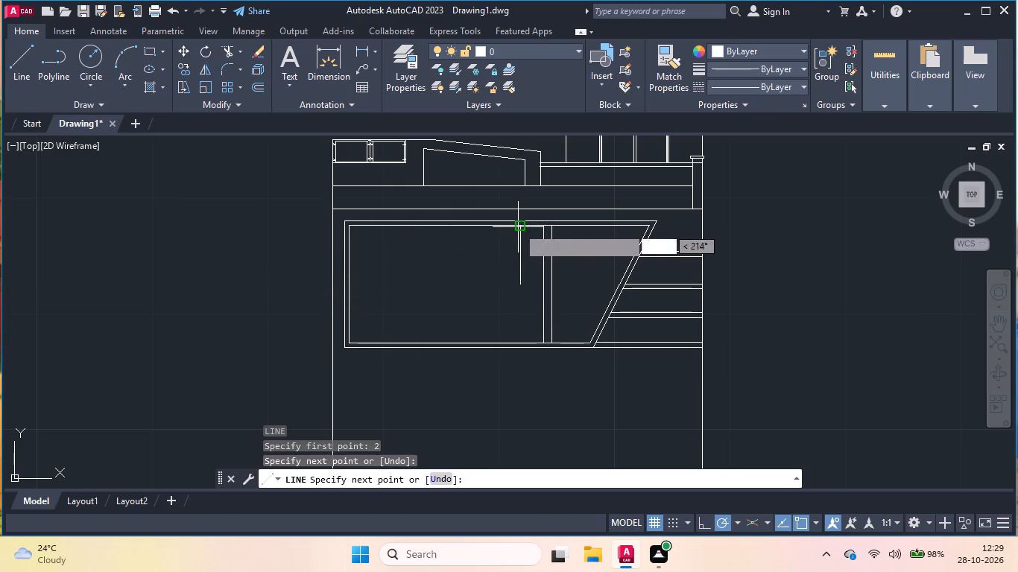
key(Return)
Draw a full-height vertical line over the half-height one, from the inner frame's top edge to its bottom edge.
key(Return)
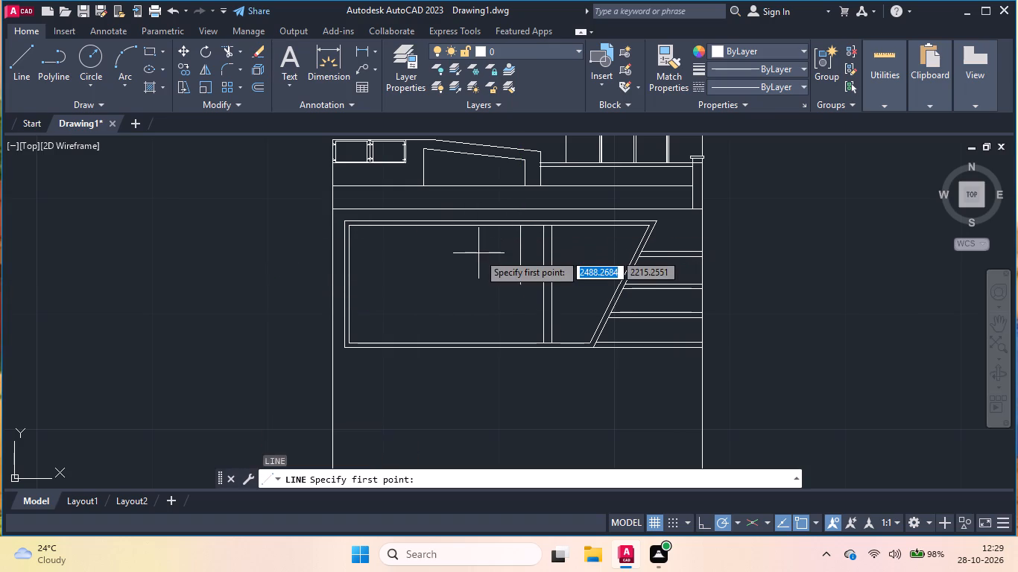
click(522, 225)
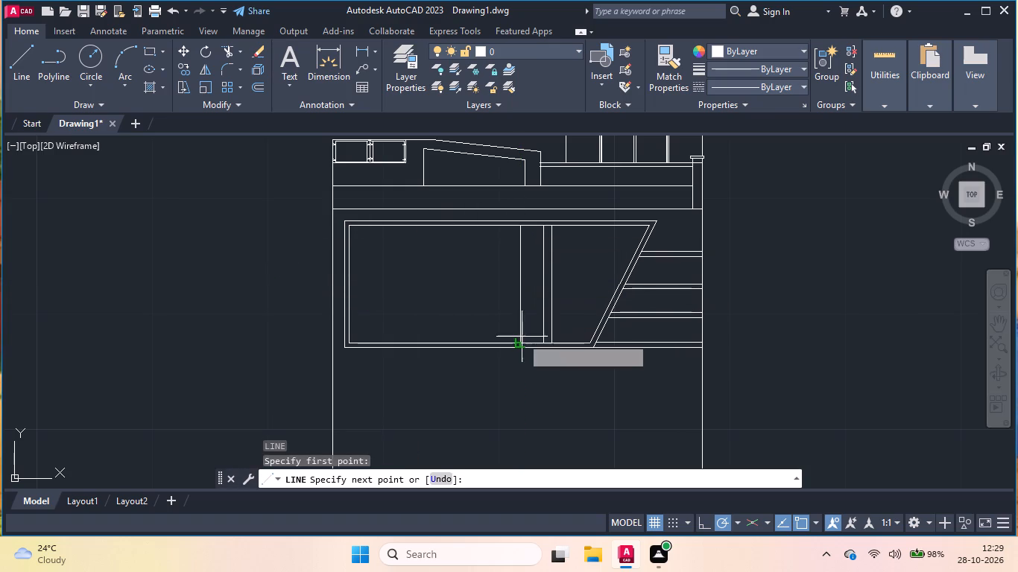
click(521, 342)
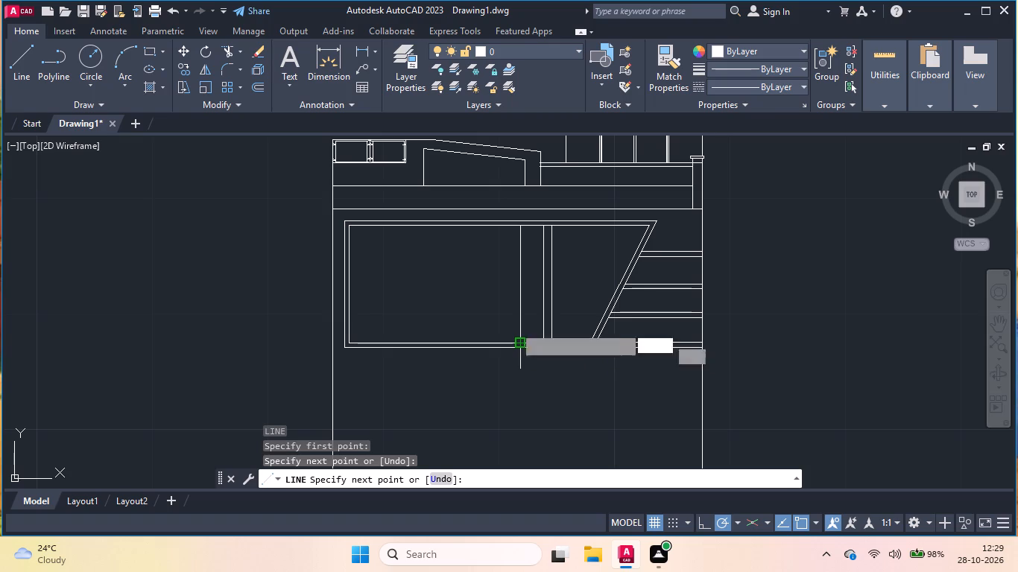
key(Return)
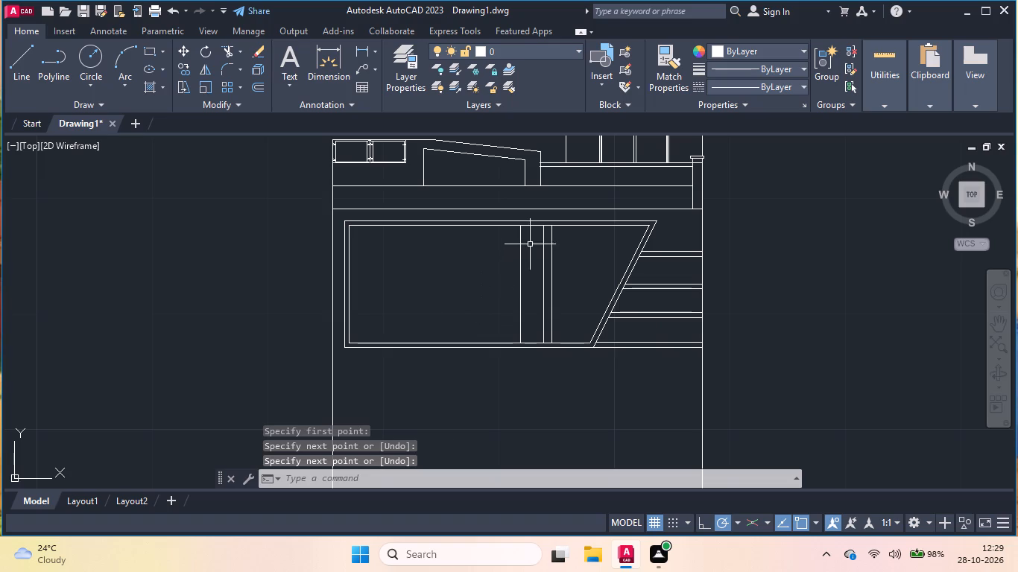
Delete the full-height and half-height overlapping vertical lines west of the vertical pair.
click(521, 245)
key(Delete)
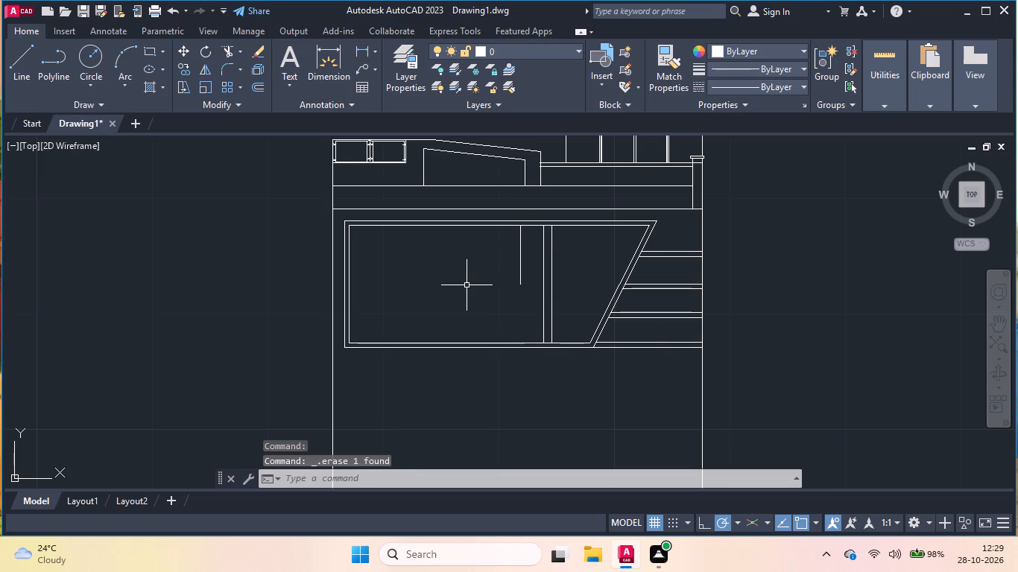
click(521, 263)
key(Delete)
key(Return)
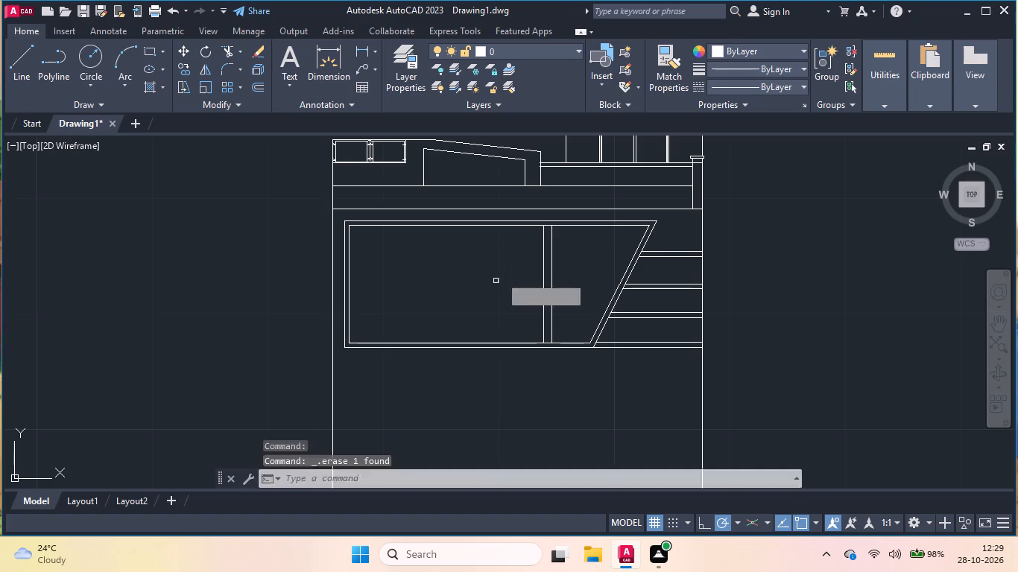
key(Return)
Draw a vertical line 10.2 units long, 2 units west of the vertical pair, between the inner frame's top and bottom edges.
key(l)
key(Return)
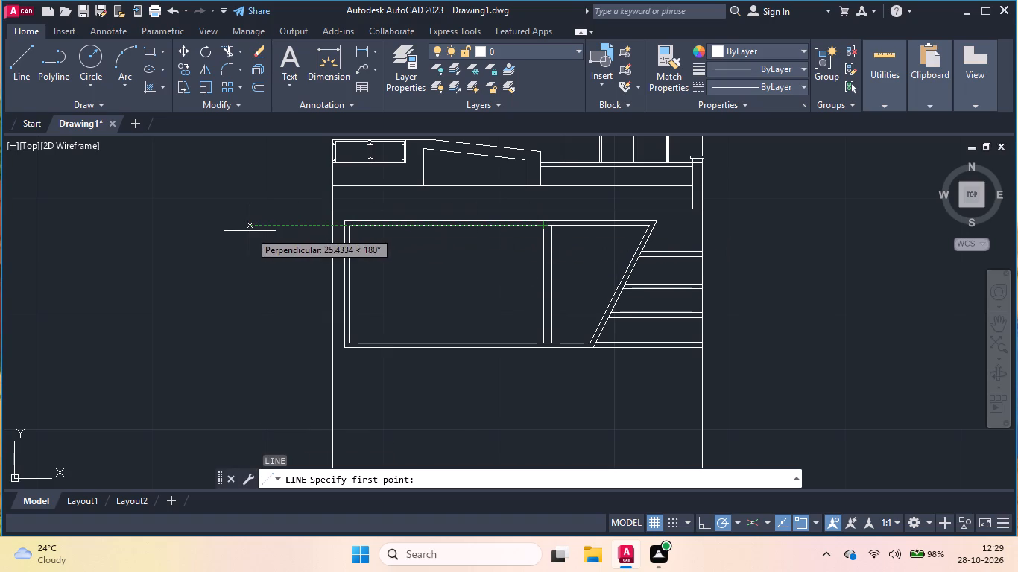
key(2)
key(Return)
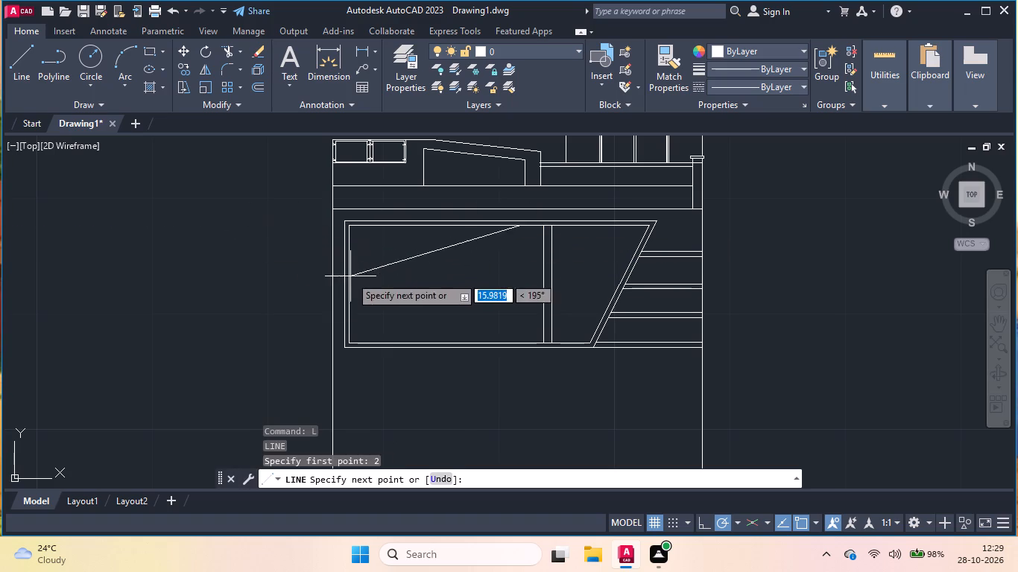
click(519, 342)
key(Return)
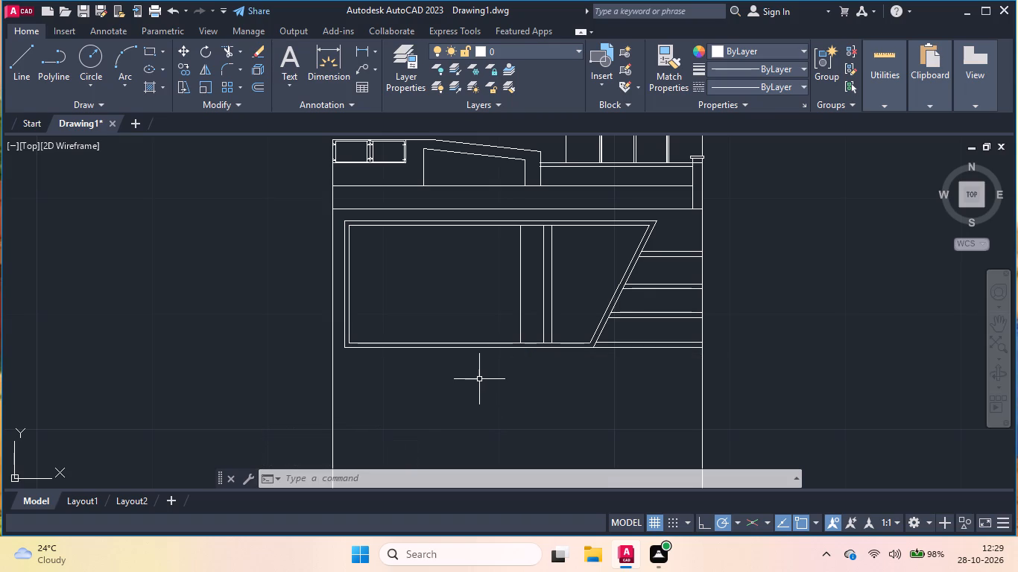
Draw a horizontal line 2 units long, heading west from the upper part of the westernmost vertical divider in the framed opening.
key(Return)
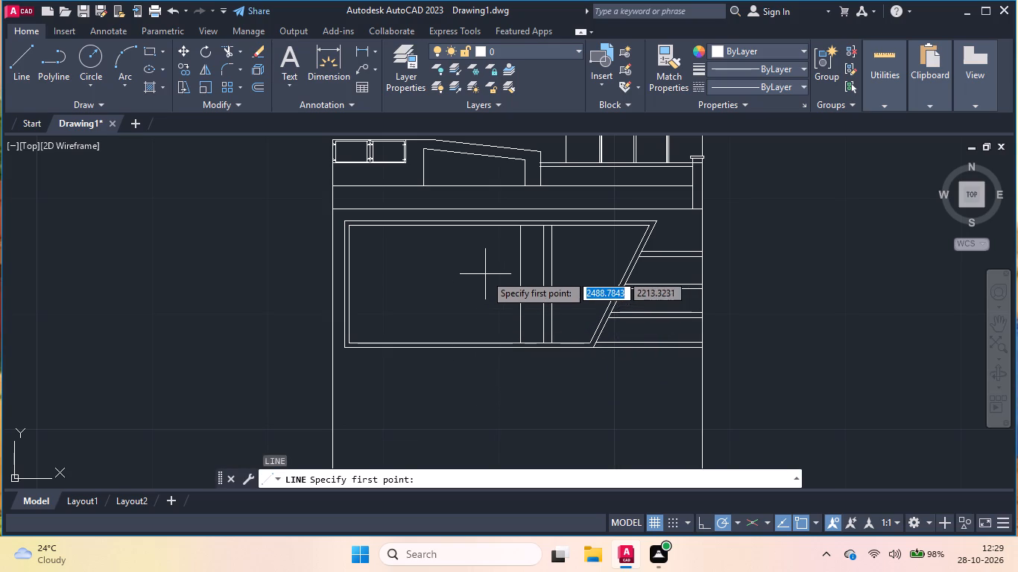
scroll(486, 261, up, 1)
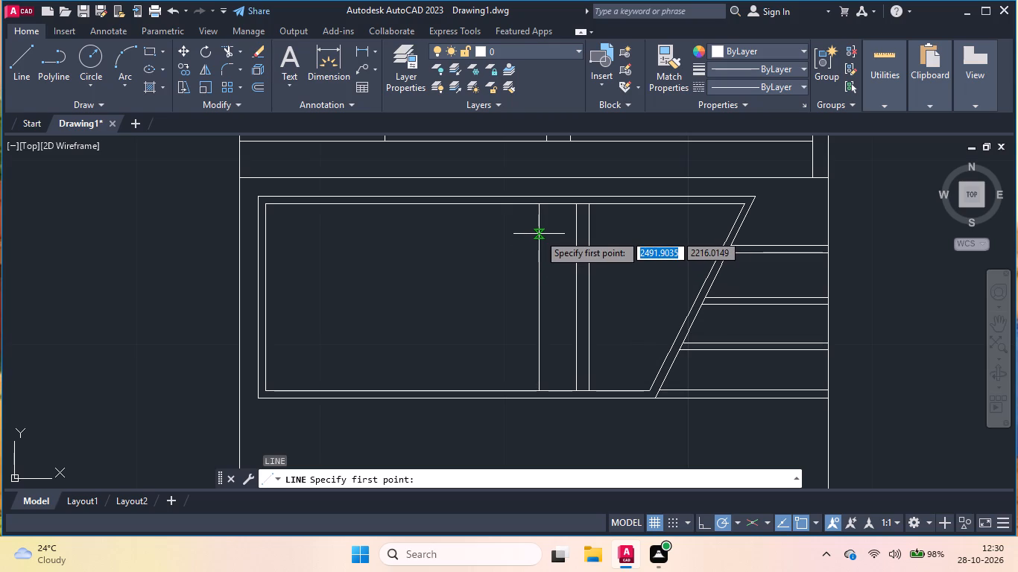
click(539, 232)
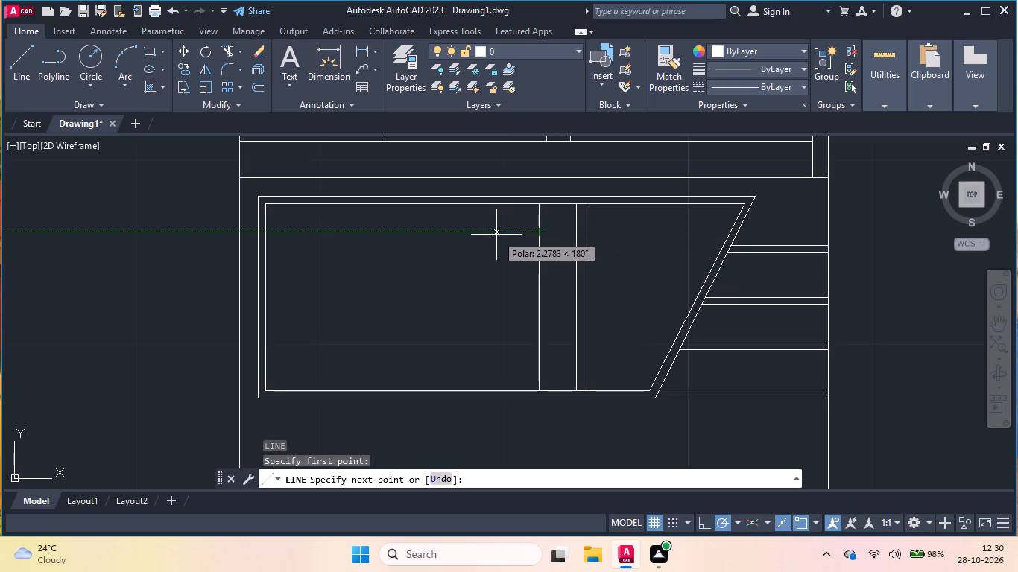
key(2)
key(Return)
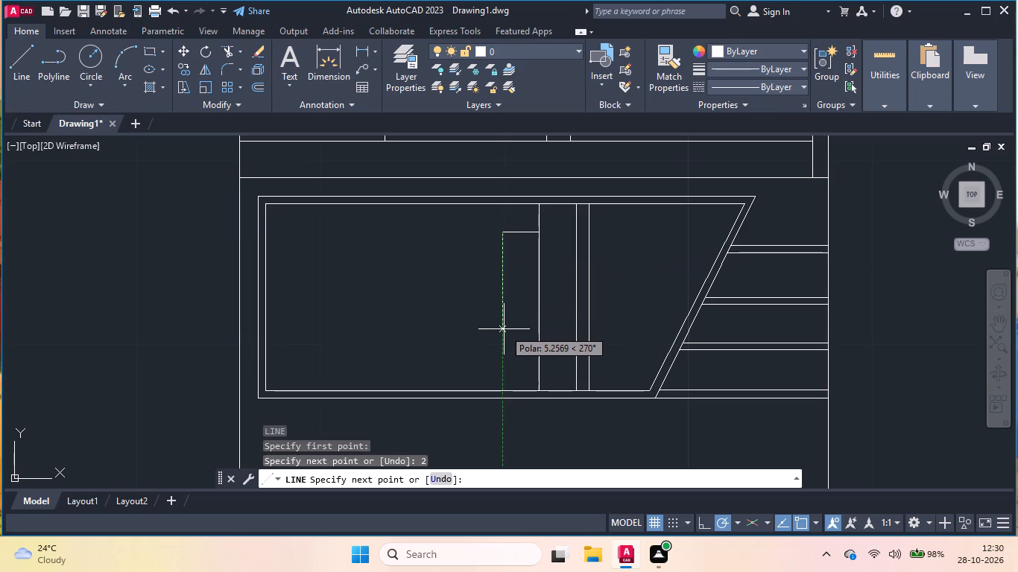
key(Return)
Draw a horizontal line 2 units above the inner frame's bottom edge, from the same vertical divider to the frame's west edge.
key(Return)
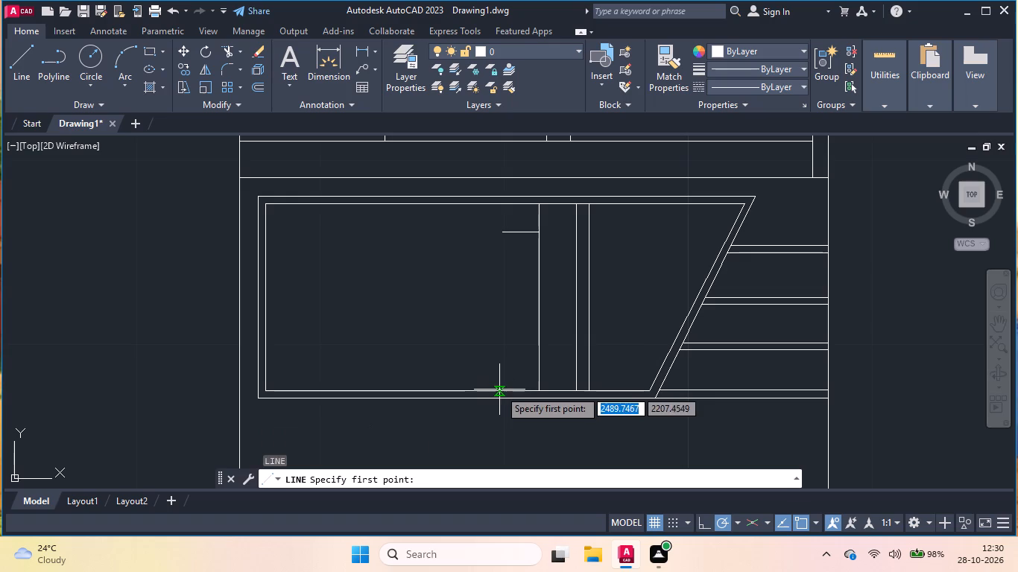
scroll(539, 387, down, 2)
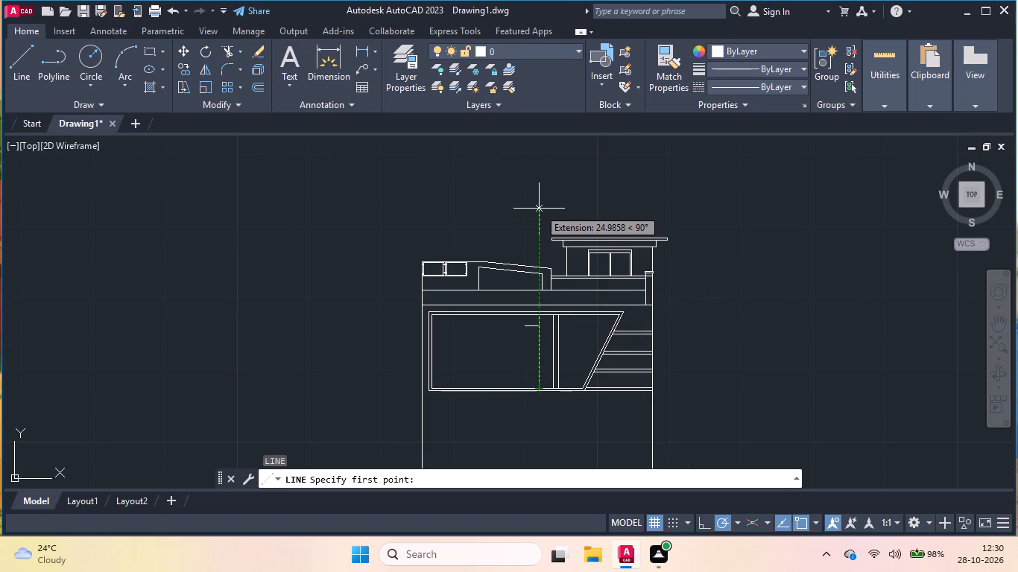
key(2)
key(Return)
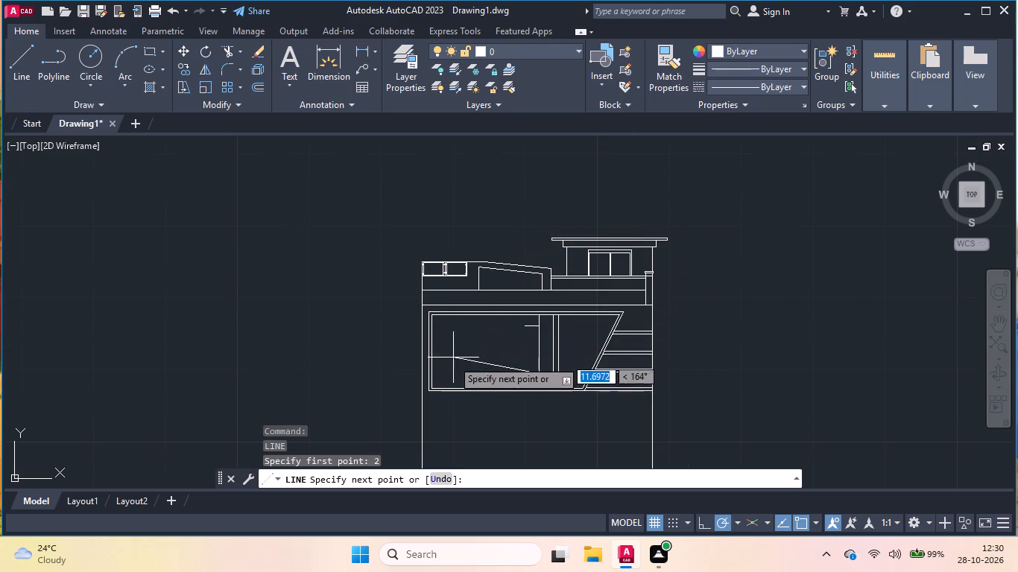
scroll(439, 378, up, 3)
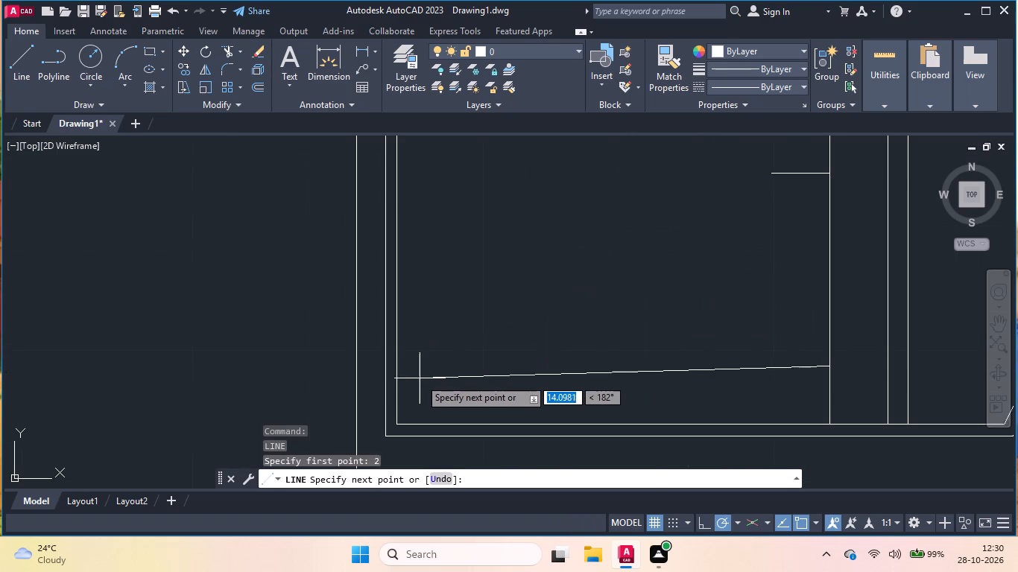
click(401, 365)
key(Return)
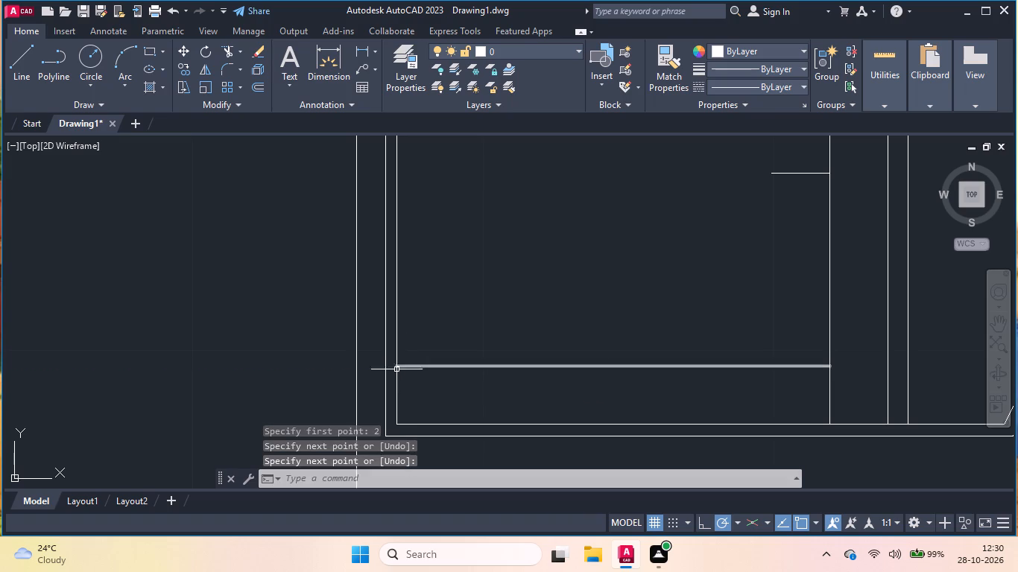
Draw a vertical line from the short horizontal line's west end down to the long horizontal line above the frame's bottom.
scroll(337, 376, down, 2)
key(Return)
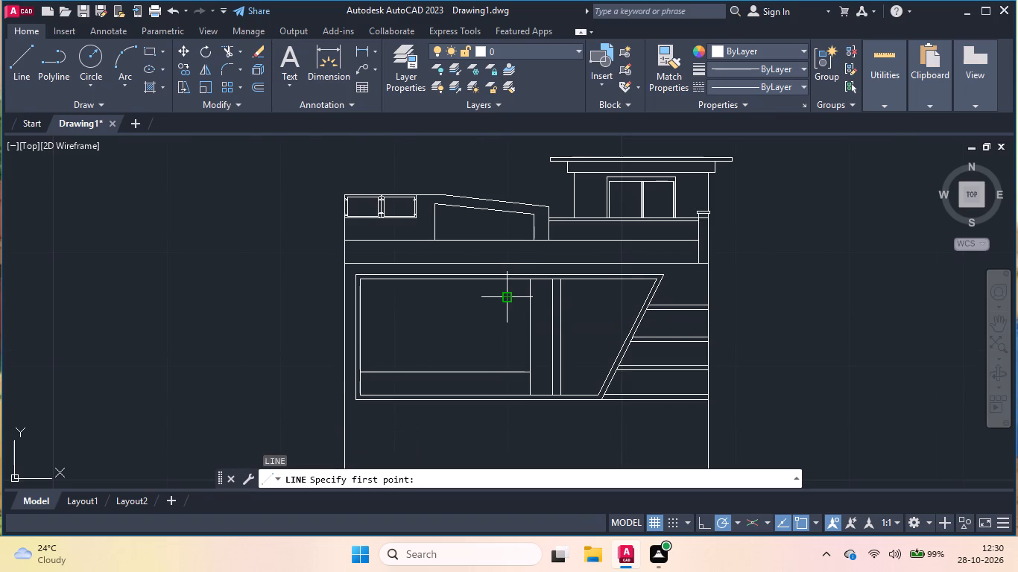
scroll(509, 295, up, 1)
click(505, 296)
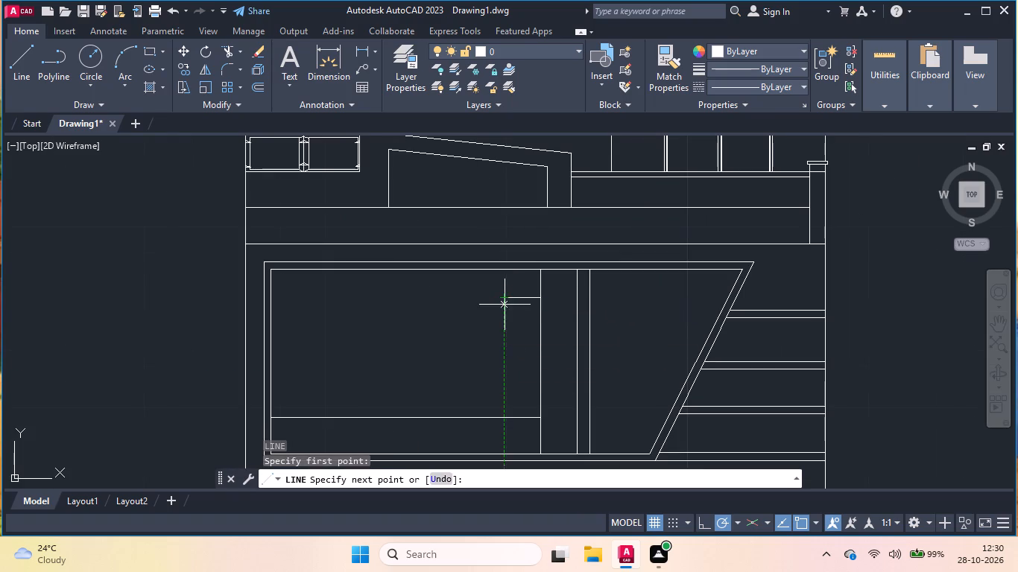
click(501, 419)
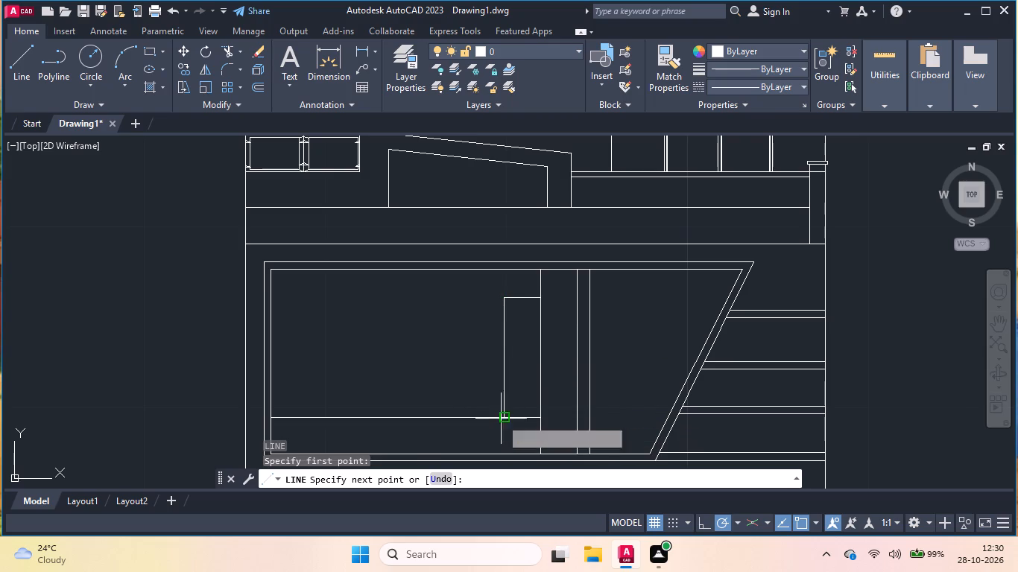
key(Return)
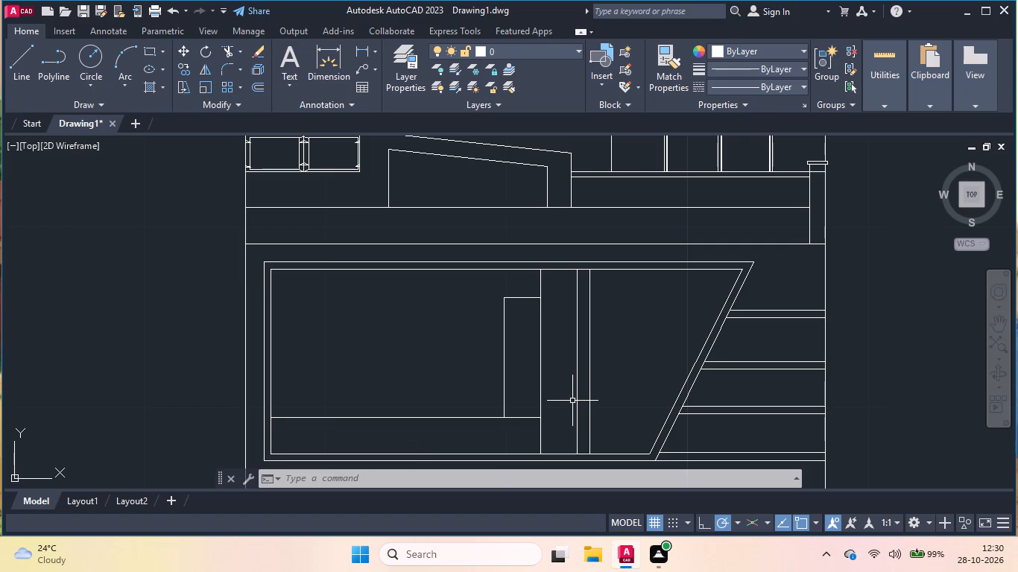
Draw an inverted trapezoid under the narrow panel's top edge, with sloped sides from both corners and a bottom edge about 1 unit long.
key(Return)
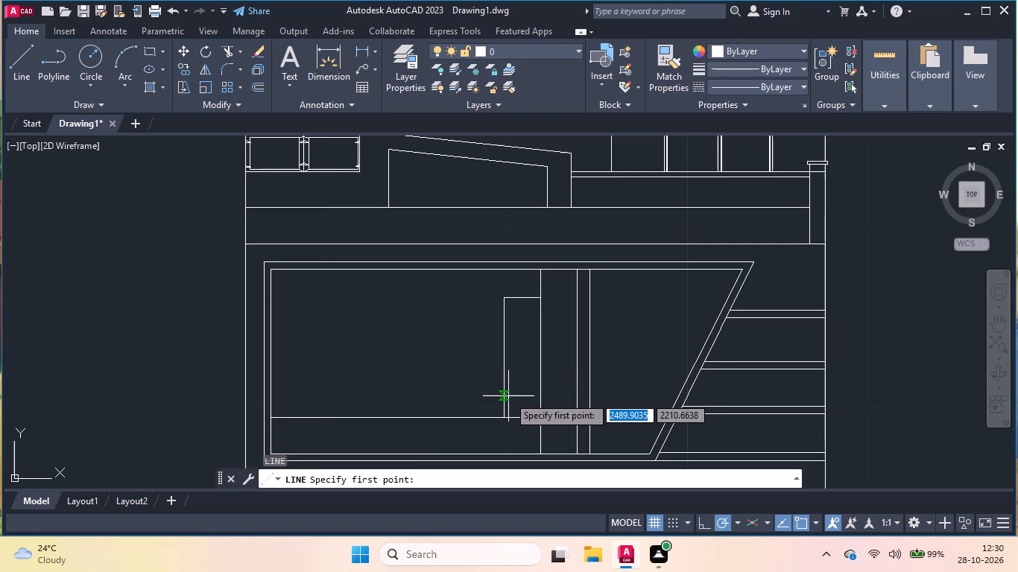
scroll(505, 349, up, 1)
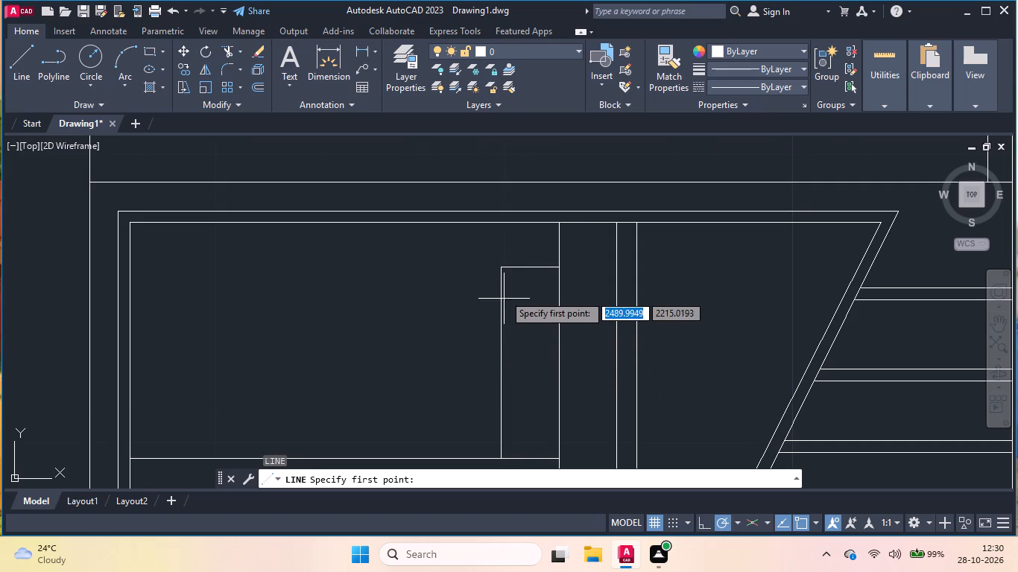
click(500, 267)
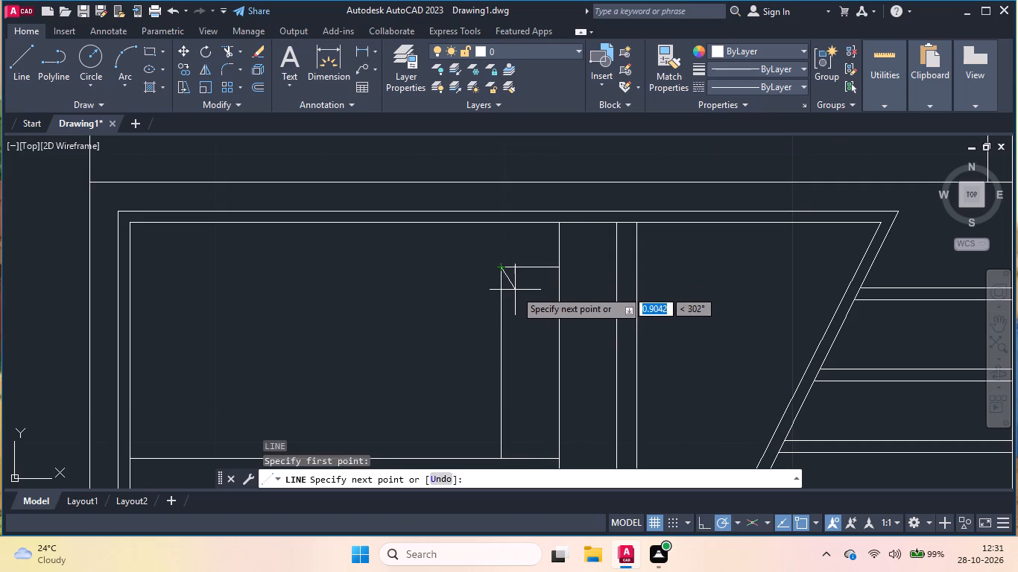
click(517, 287)
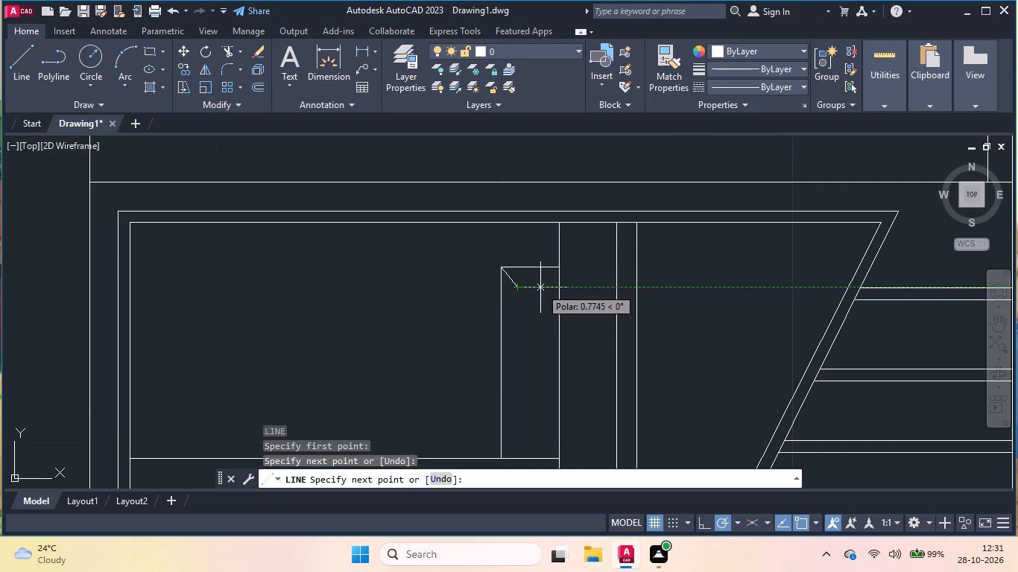
click(546, 287)
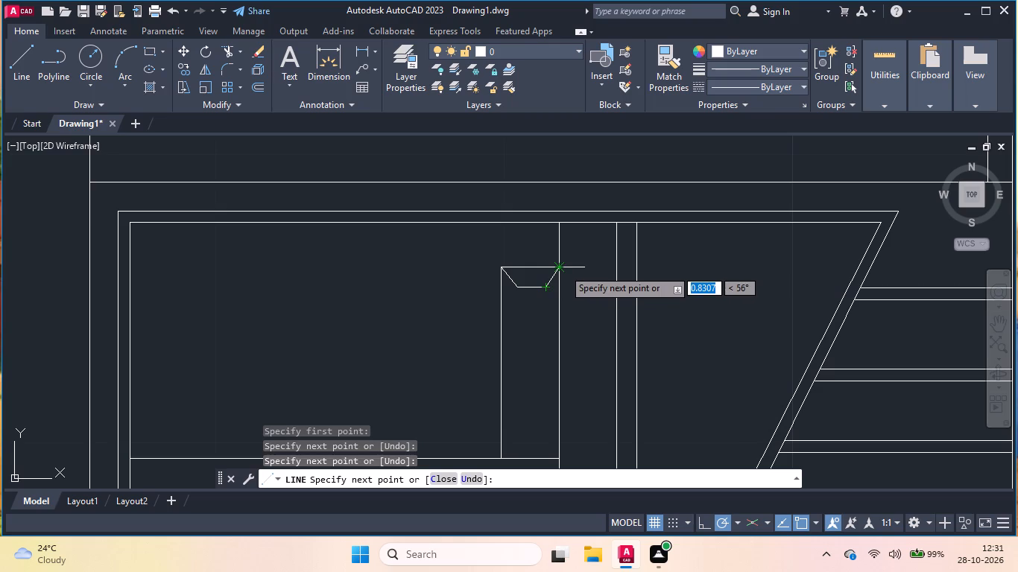
click(563, 269)
key(Return)
Draw two vertical lines about 5.95 units long from the trapezoid's lower corners down to the long horizontal line.
scroll(543, 276, down, 1)
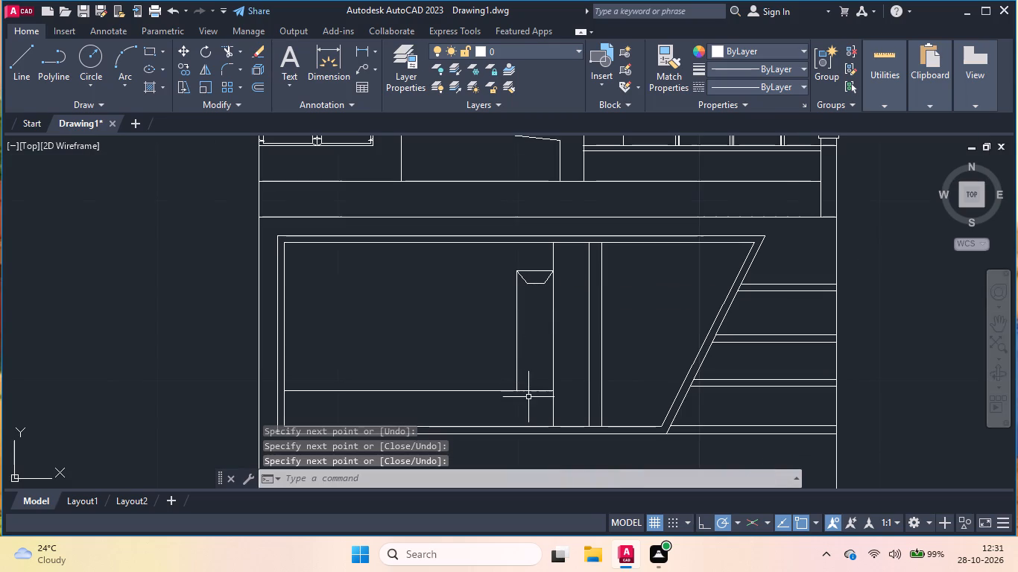
key(Return)
scroll(523, 308, up, 1)
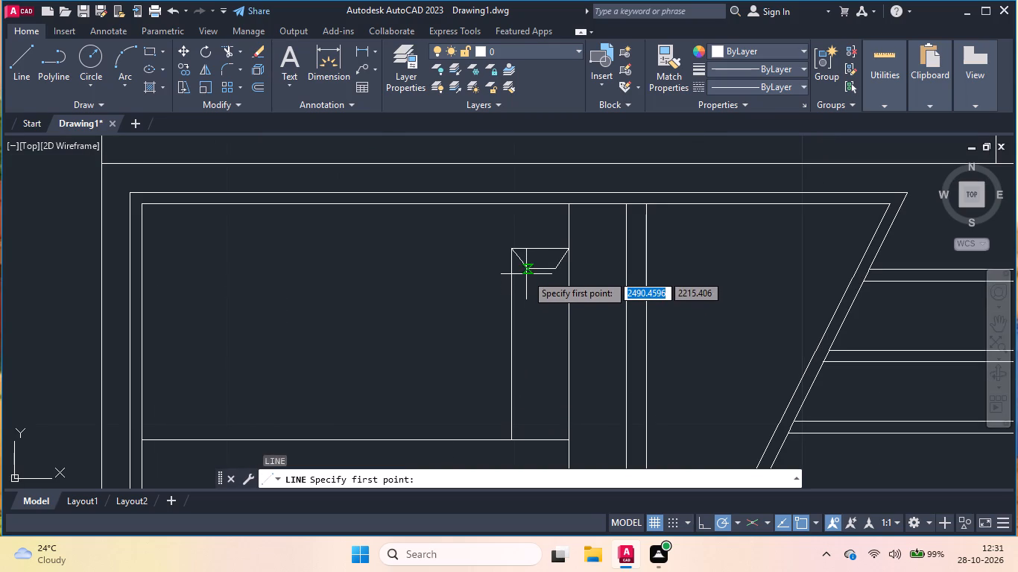
click(526, 271)
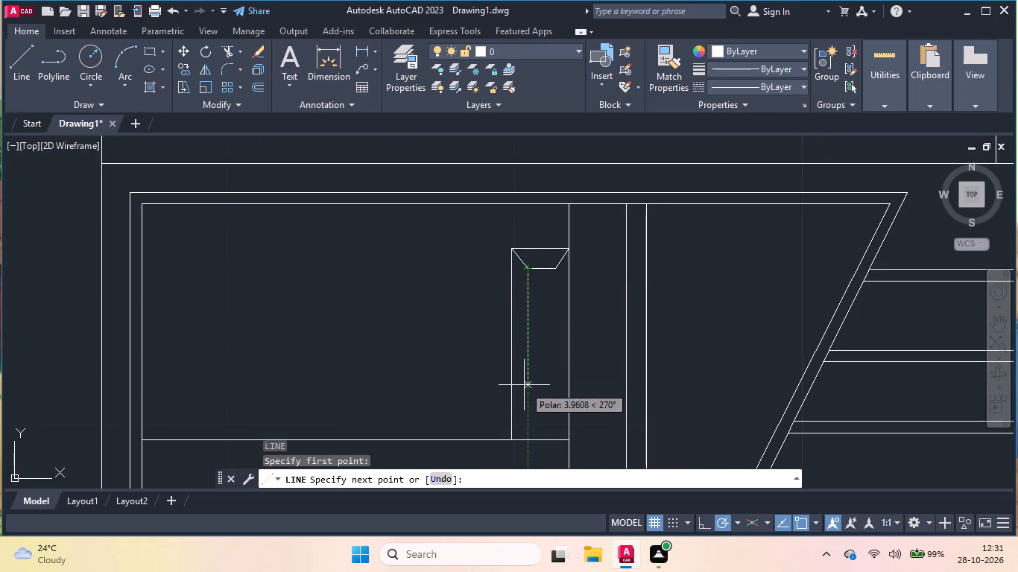
click(526, 441)
key(Return)
key(Return)
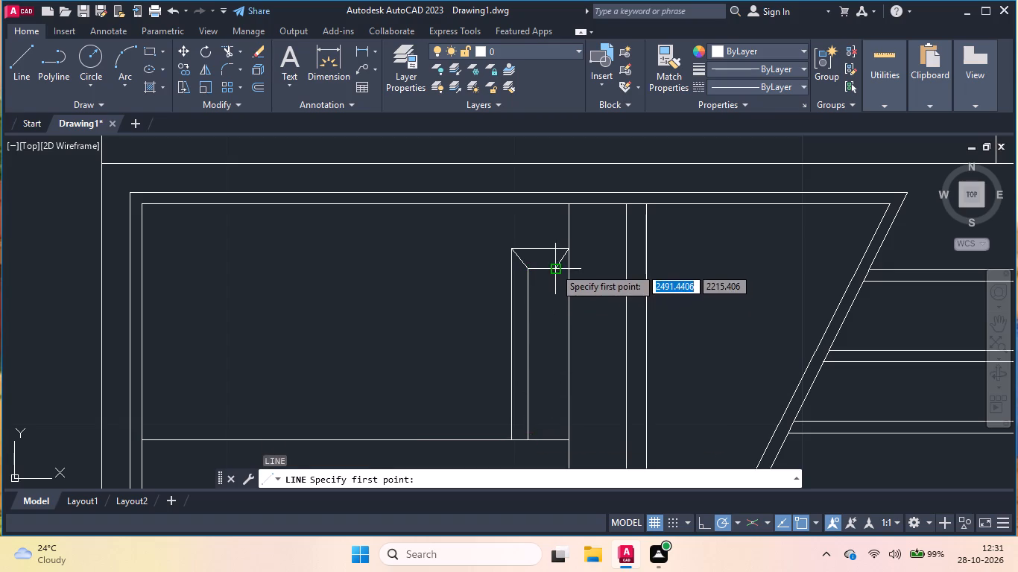
click(554, 267)
click(554, 439)
key(Return)
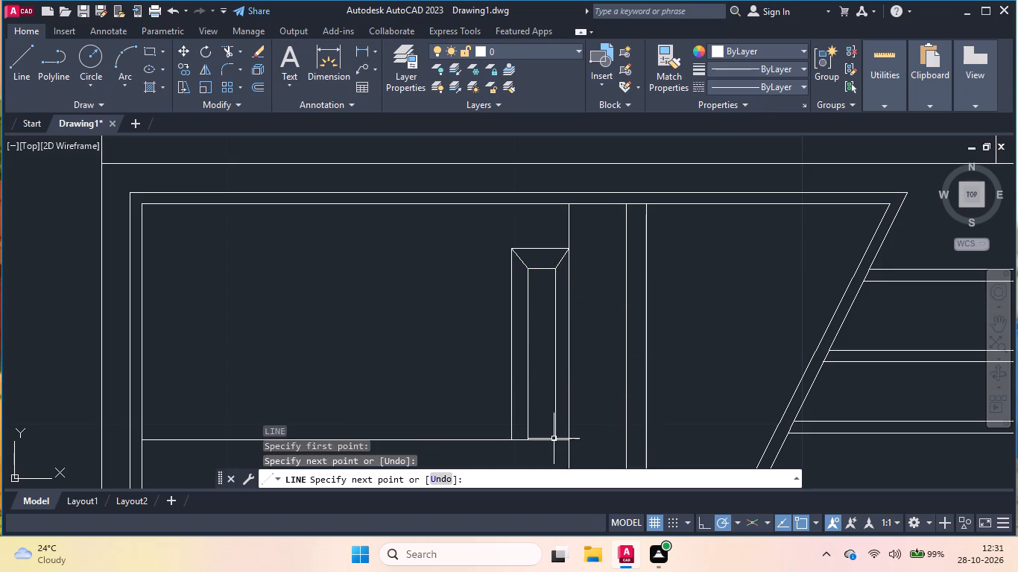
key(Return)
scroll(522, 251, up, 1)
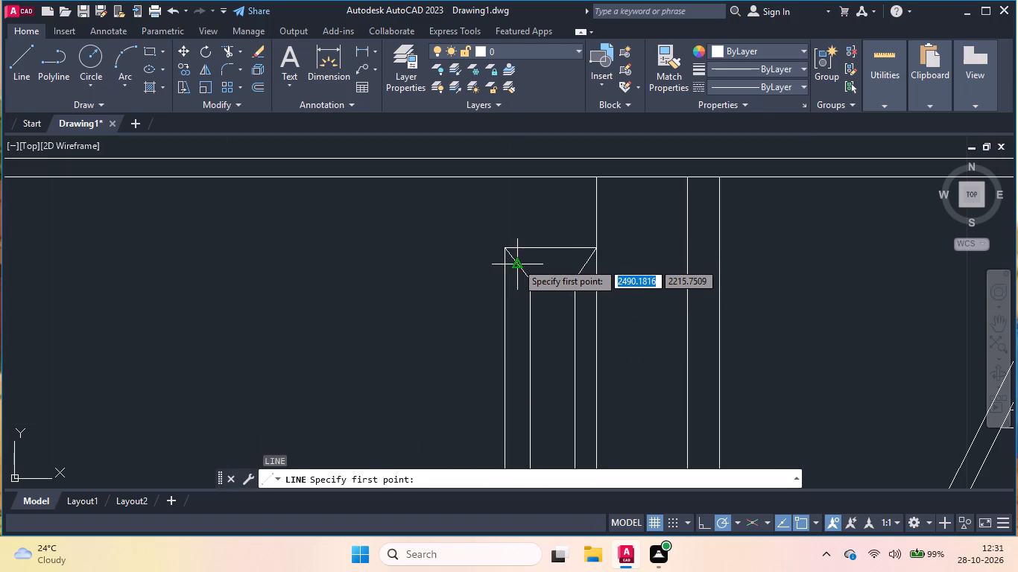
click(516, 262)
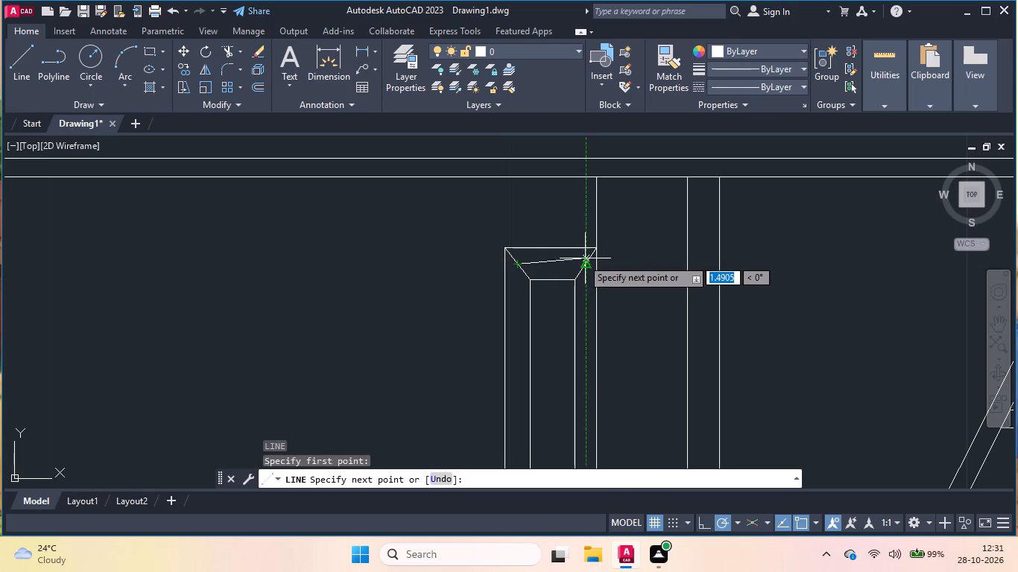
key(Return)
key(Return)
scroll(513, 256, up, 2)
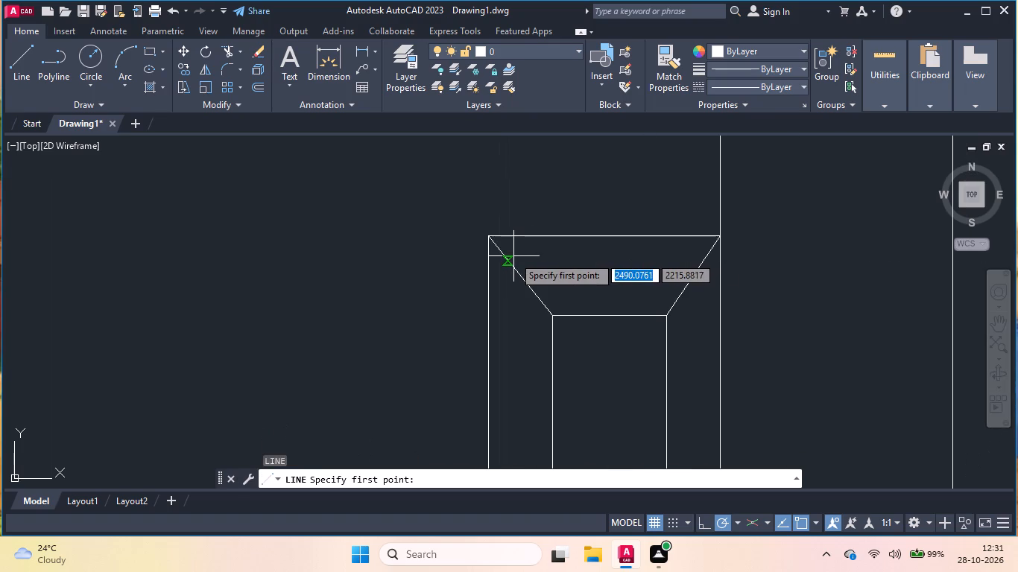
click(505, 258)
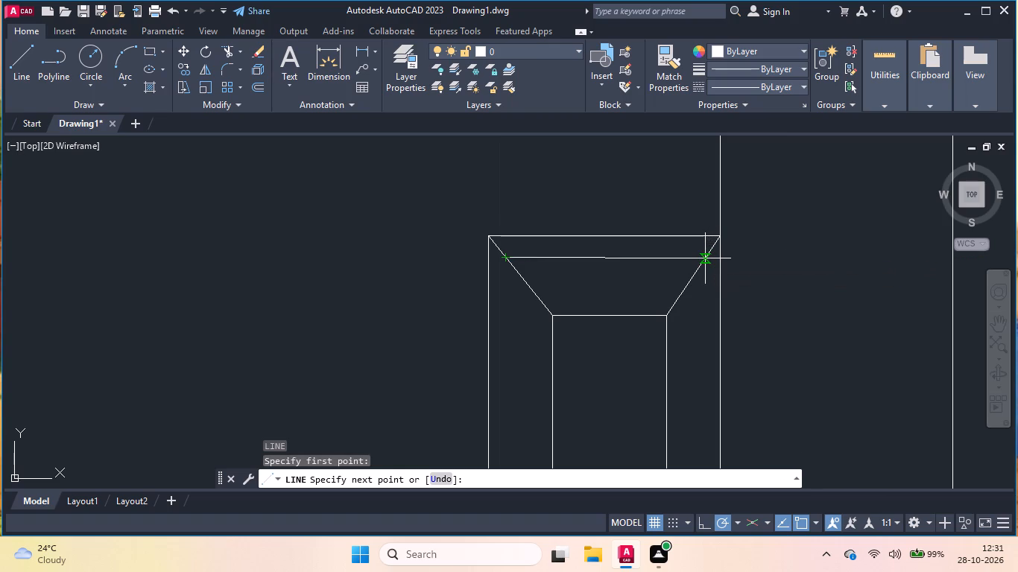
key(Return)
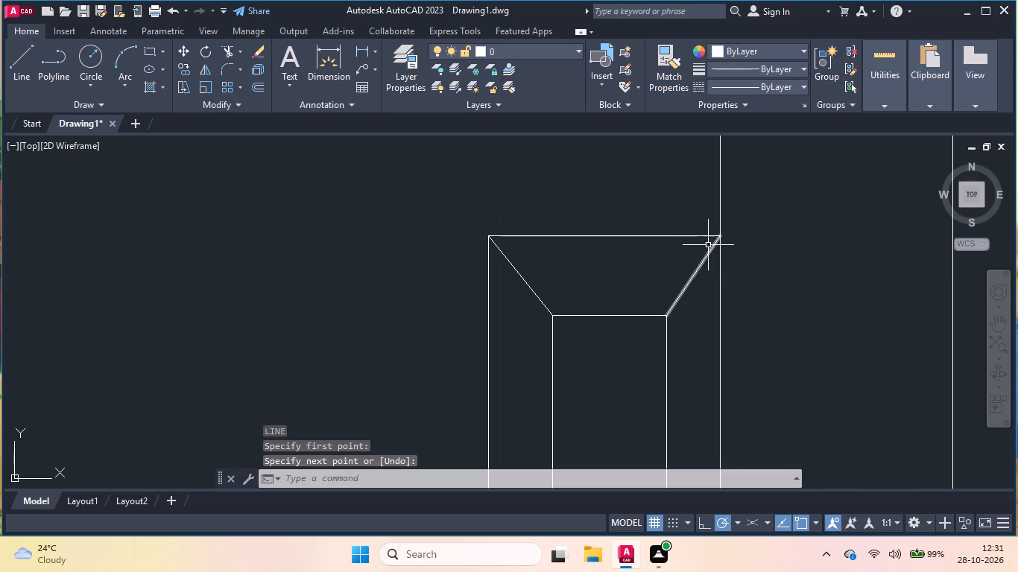
Draw a horizontal line just below the narrow panel's top edge, from the west sloped line to the panel's east vertical line.
key(Return)
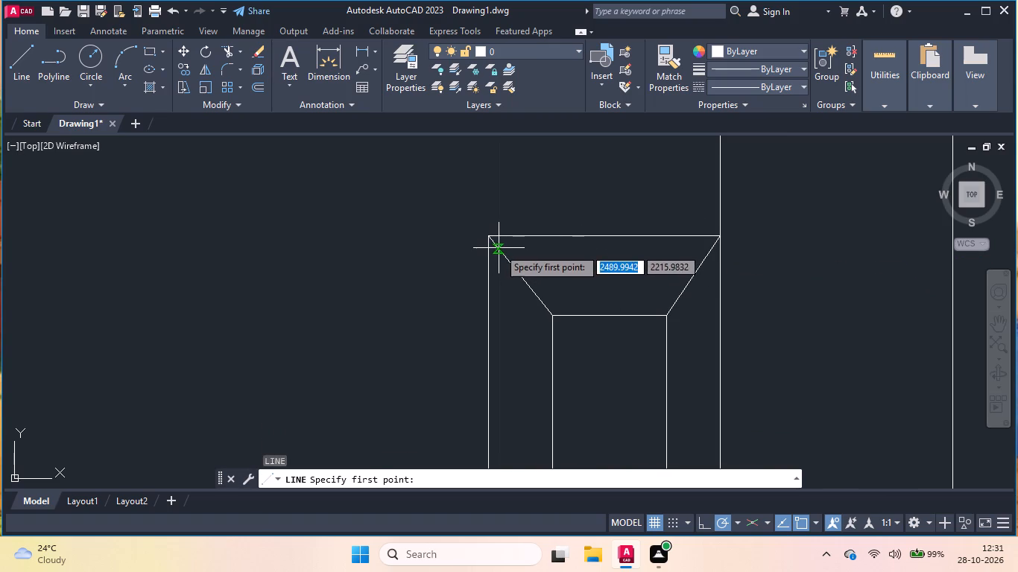
click(499, 248)
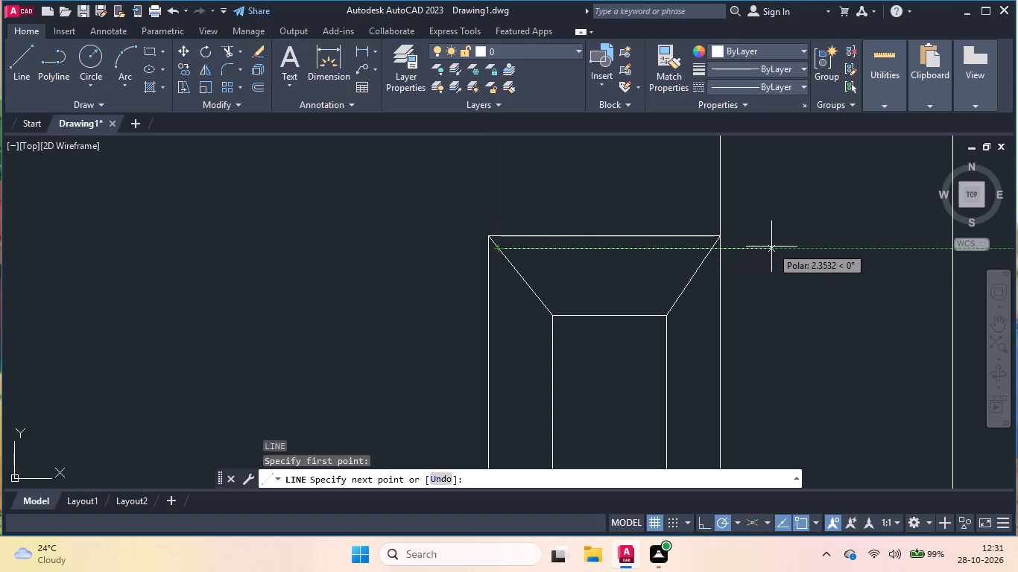
double_click(723, 250)
key(Return)
Draw a vertical line from the narrow panel's short horizontal line, at its west end, down to the long horizontal line.
scroll(632, 223, down, 2)
key(Return)
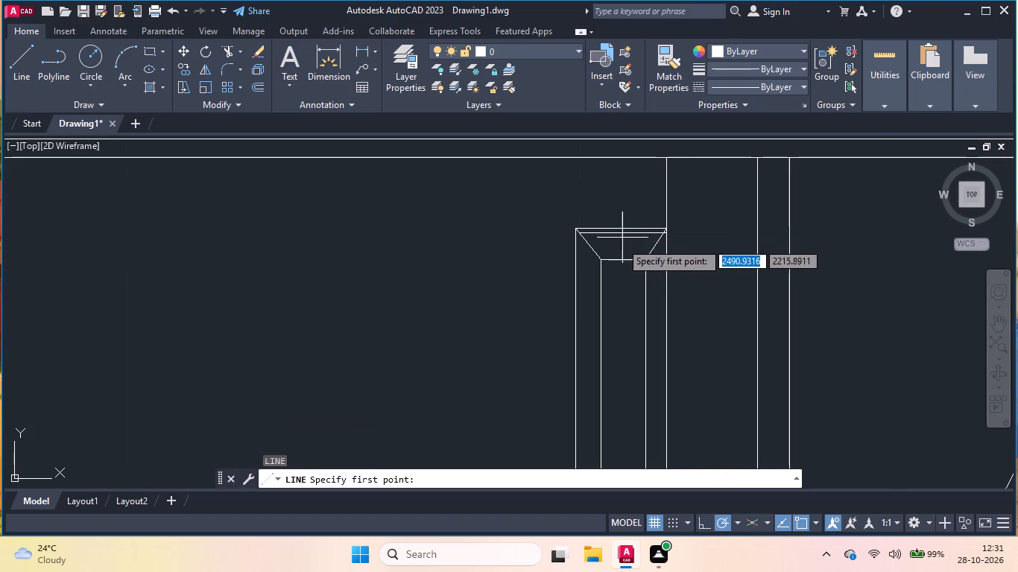
scroll(609, 270, down, 1)
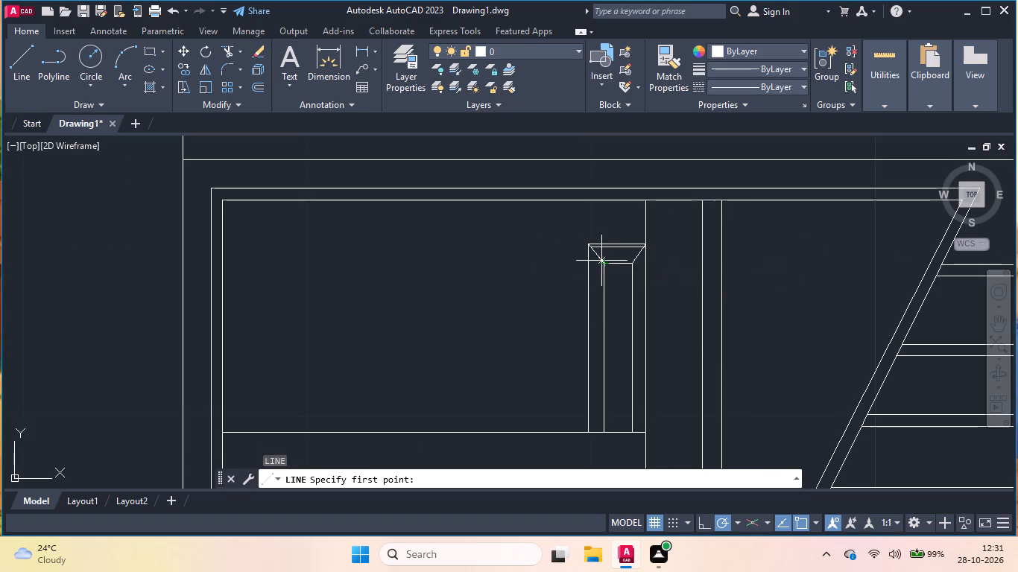
scroll(595, 253, up, 2)
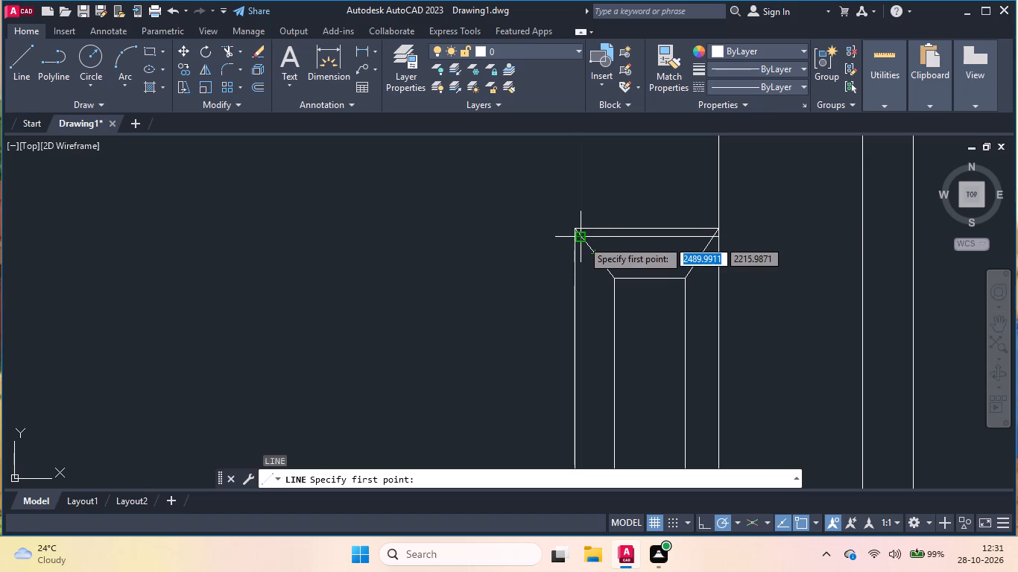
scroll(584, 240, up, 4)
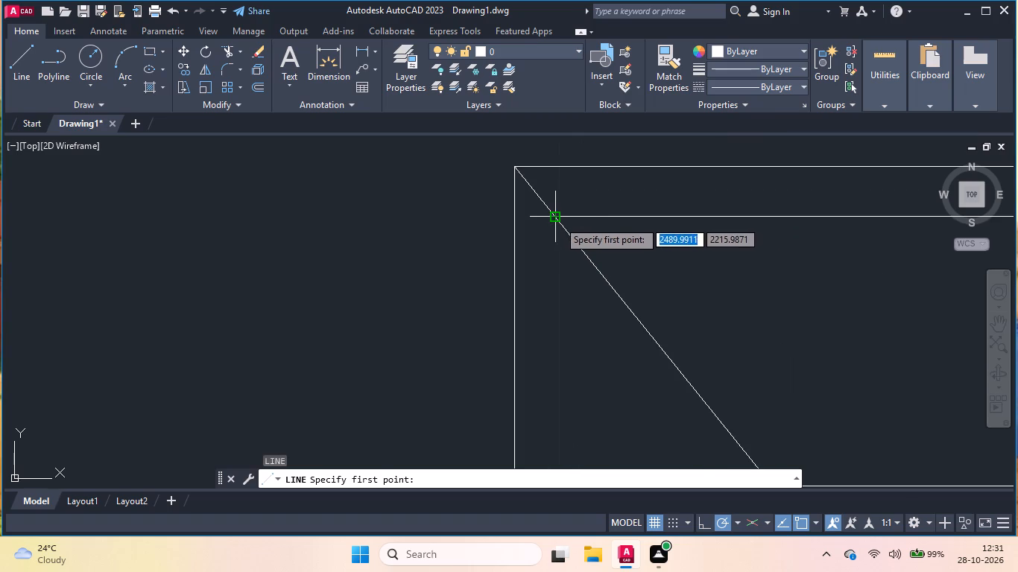
click(558, 220)
scroll(551, 245, down, 4)
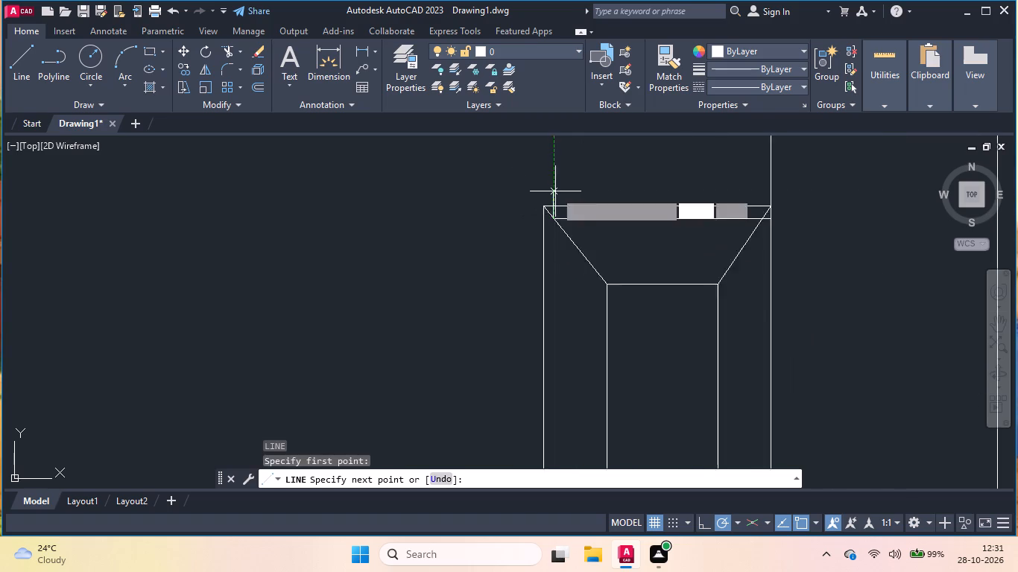
scroll(556, 227, down, 1)
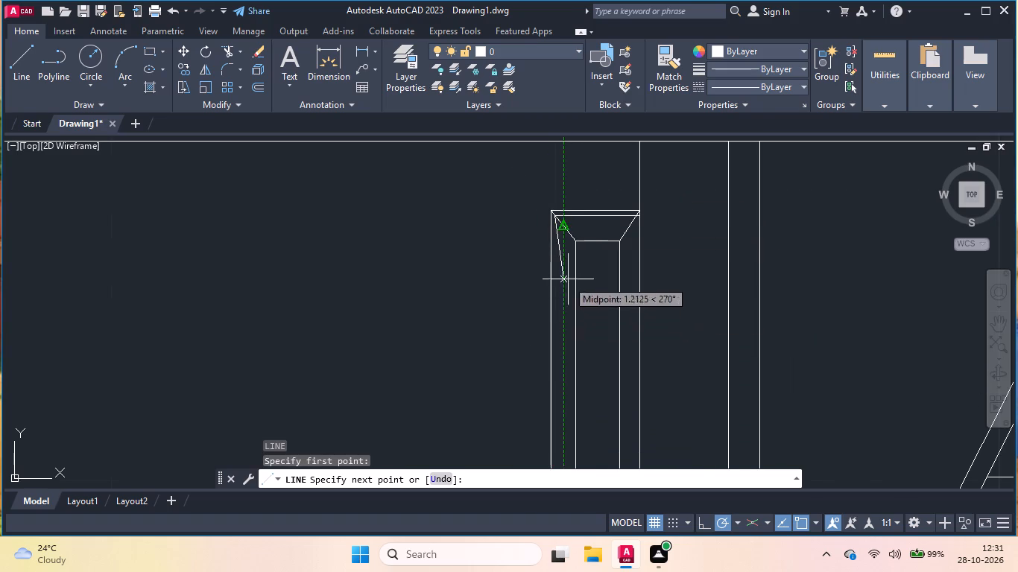
scroll(572, 271, down, 3)
scroll(569, 332, up, 4)
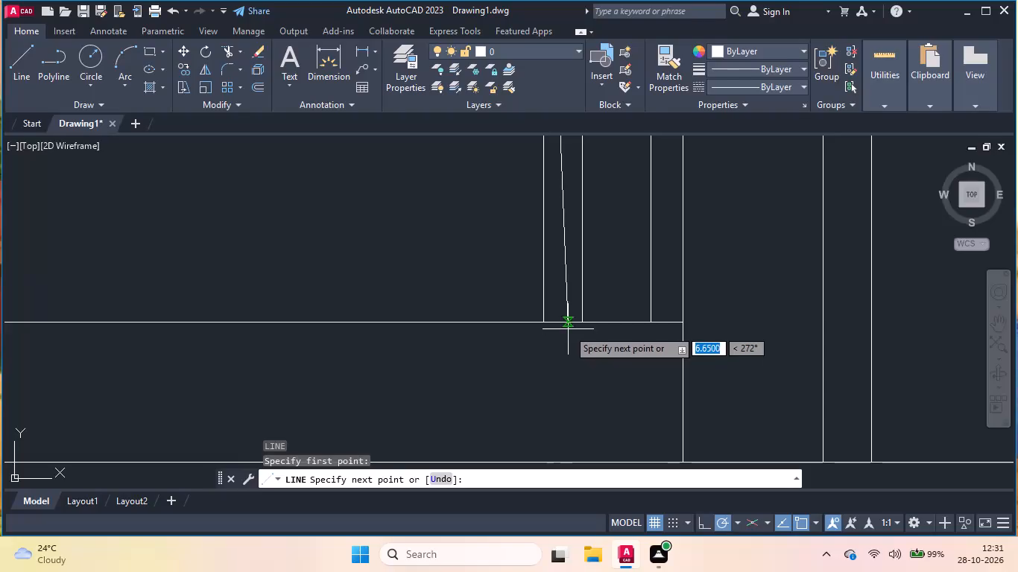
scroll(551, 320, up, 3)
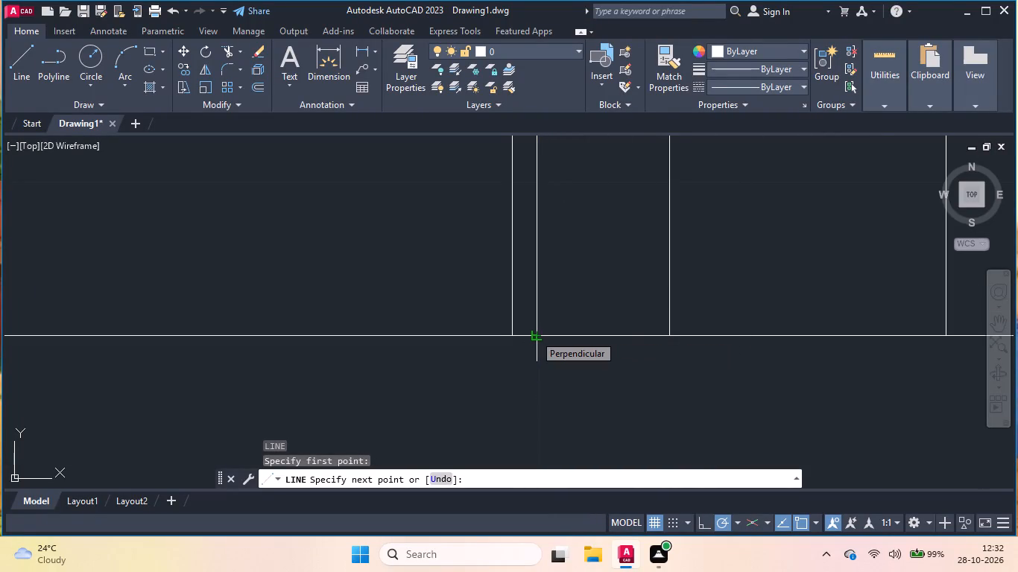
click(534, 334)
key(Return)
Draw a horizontal line about 14.88 units long just above the long horizontal line, from the panel's east vertical to the frame's inner west edge.
scroll(589, 350, down, 3)
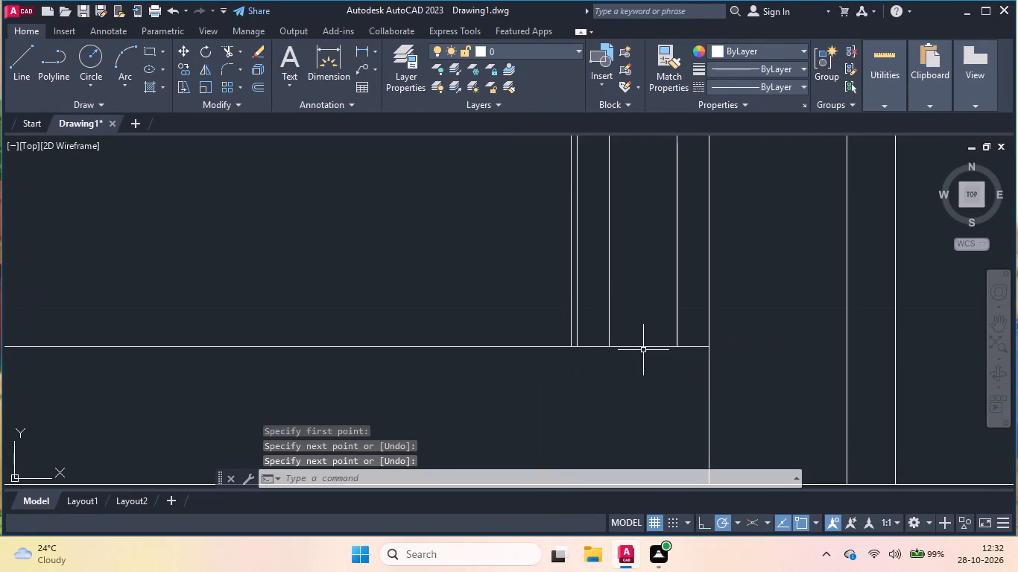
scroll(643, 350, down, 2)
key(Return)
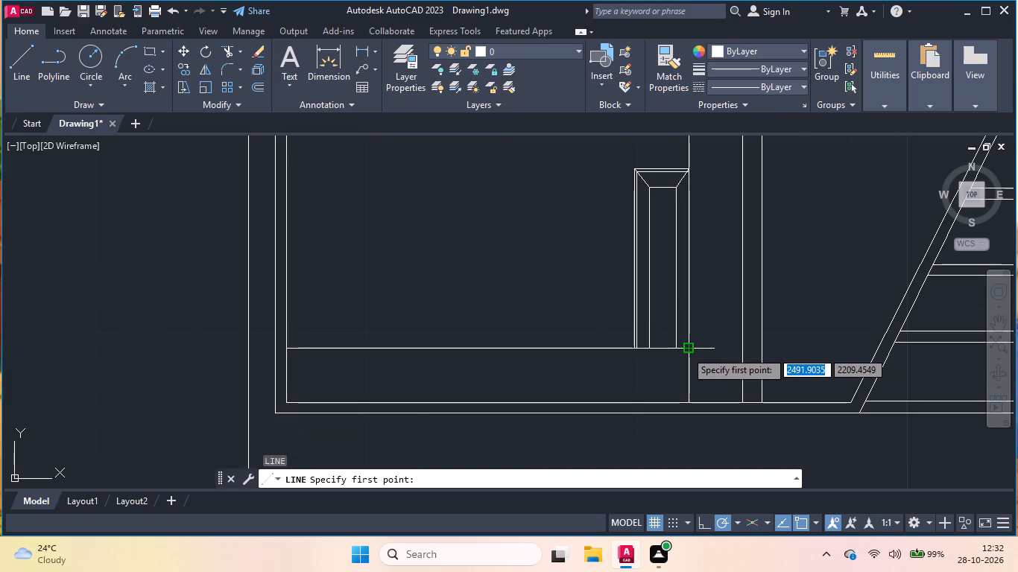
scroll(686, 341, up, 1)
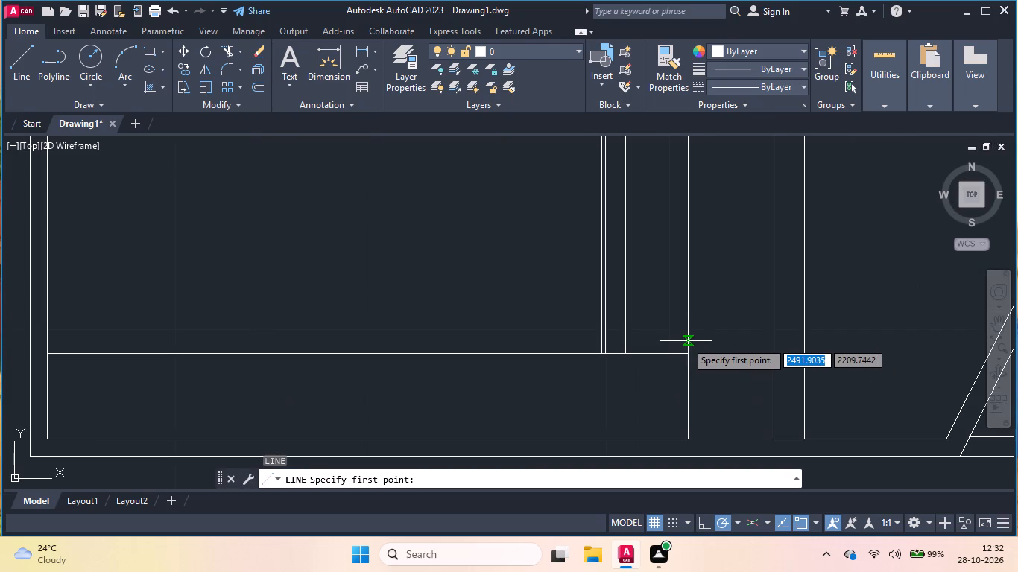
click(688, 342)
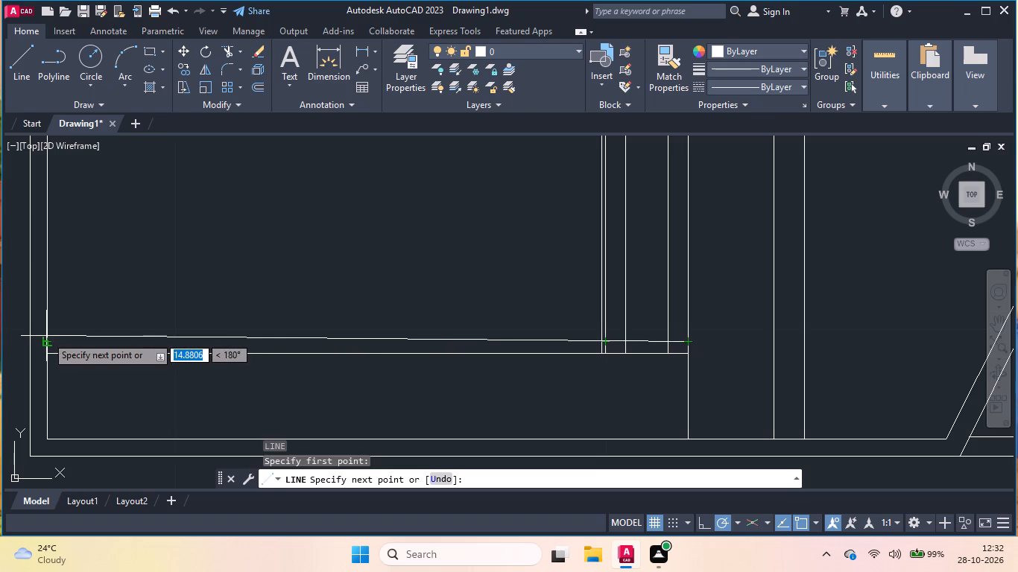
scroll(95, 334, down, 2)
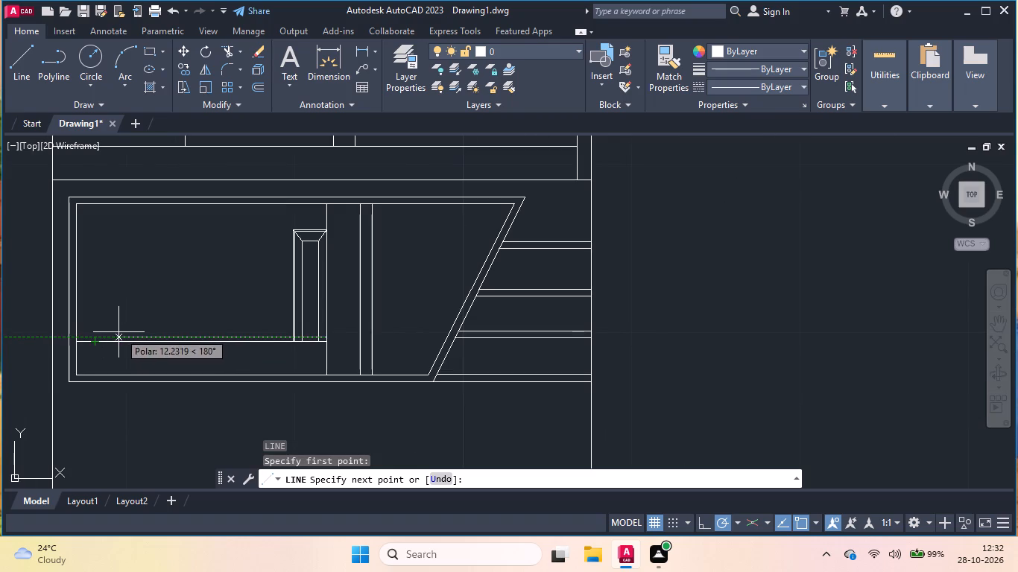
scroll(175, 333, down, 2)
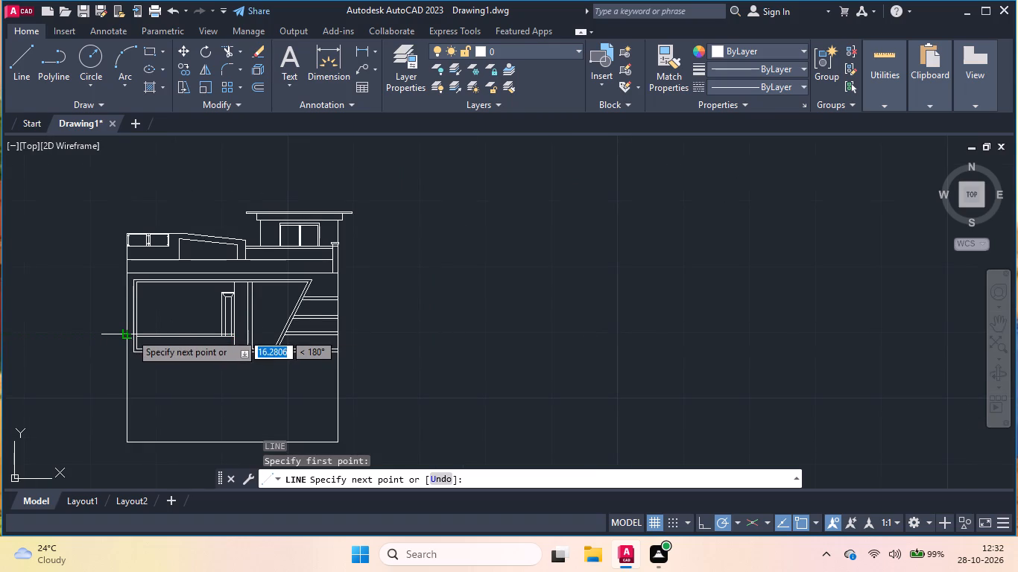
scroll(131, 333, up, 2)
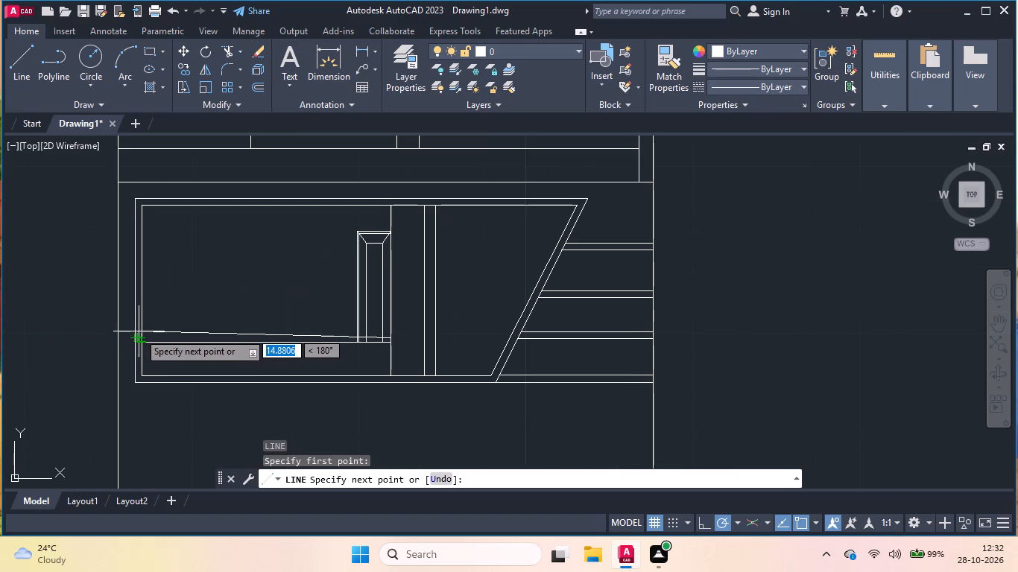
scroll(139, 335, up, 3)
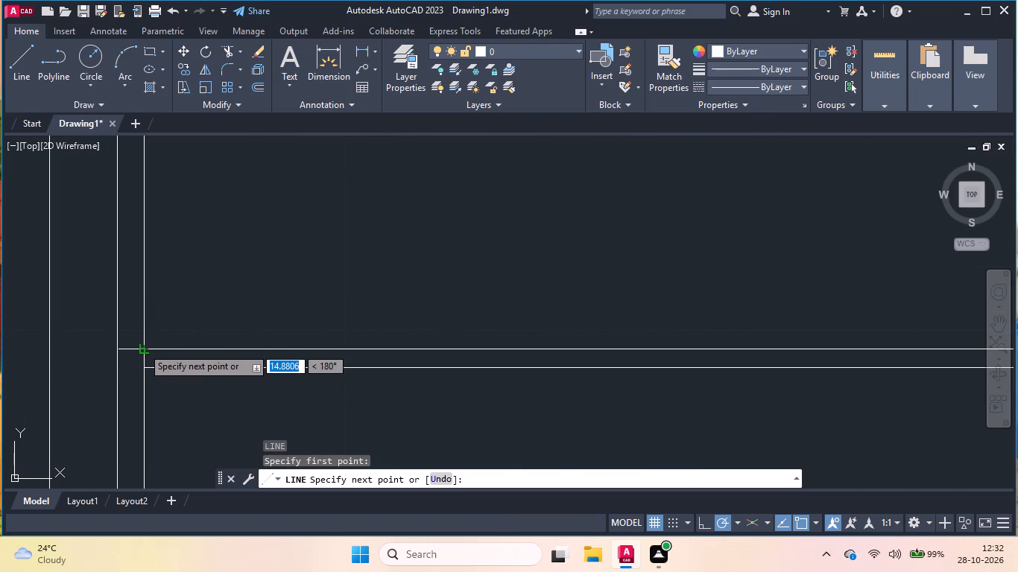
double_click(142, 347)
key(Return)
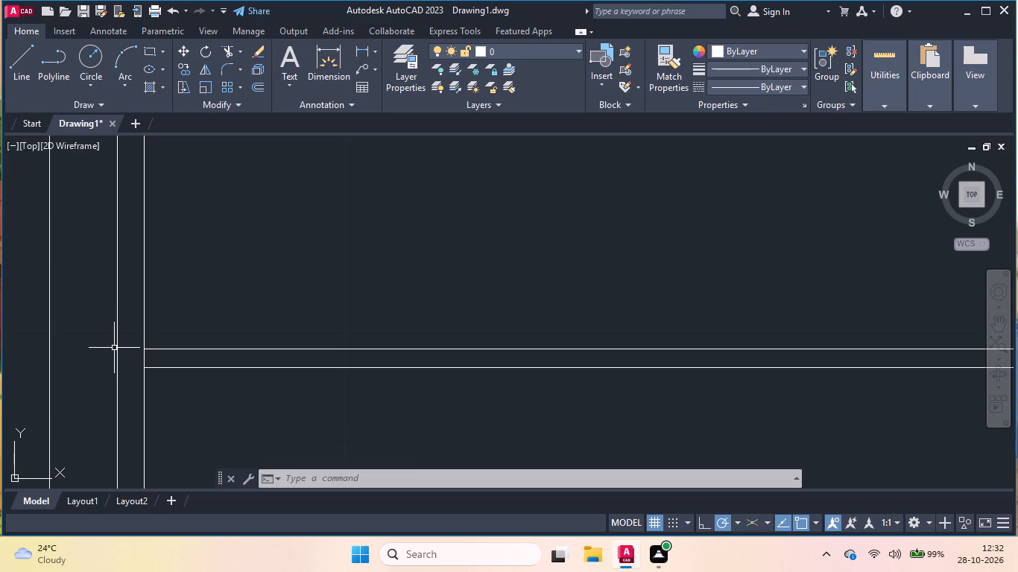
Draw a vertical line just west of the narrow panel, from the lower long horizontal line up to the frame's inner top edge.
key(Return)
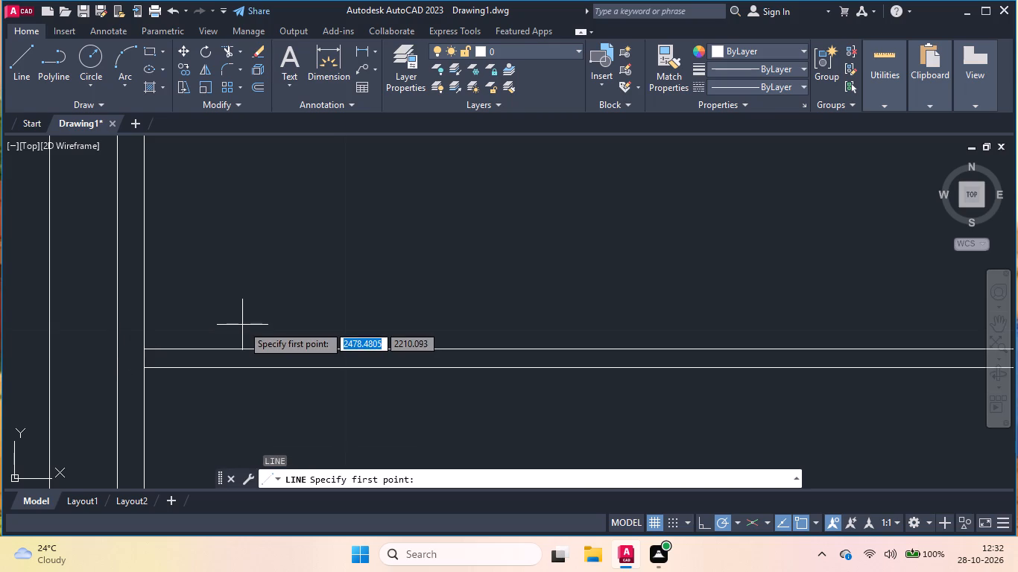
scroll(245, 309, down, 3)
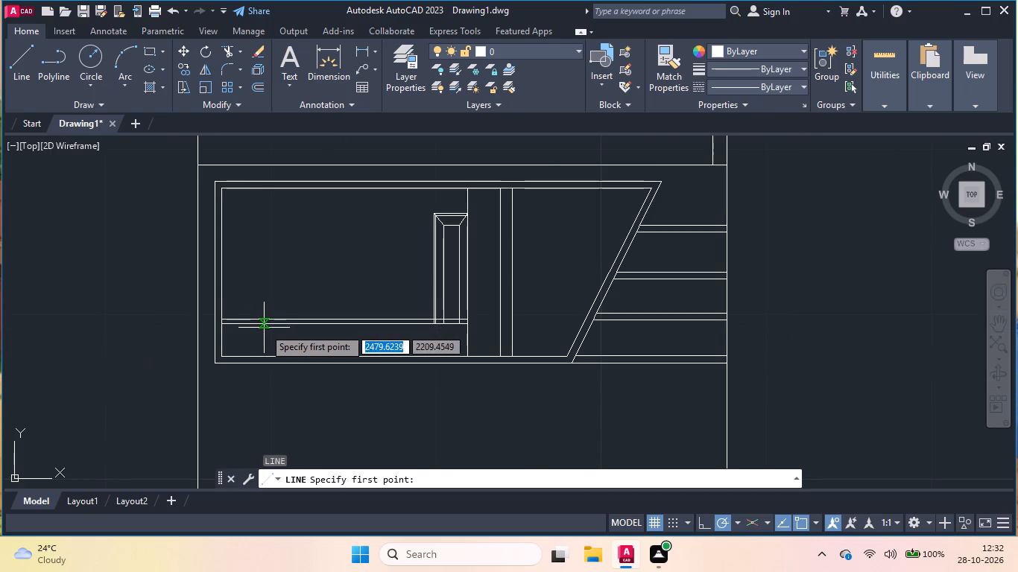
scroll(264, 328, up, 1)
scroll(264, 328, down, 1)
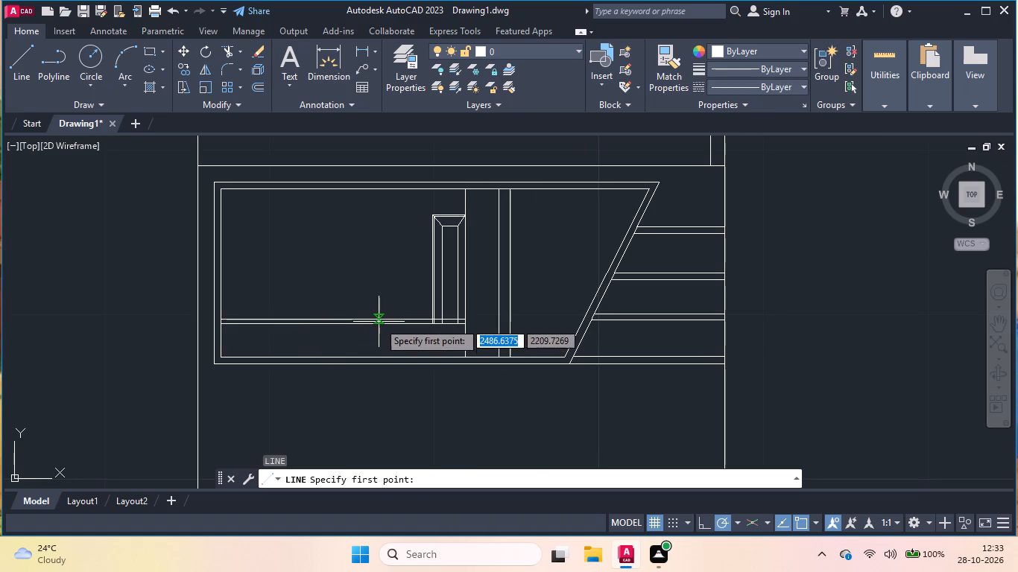
scroll(378, 322, up, 1)
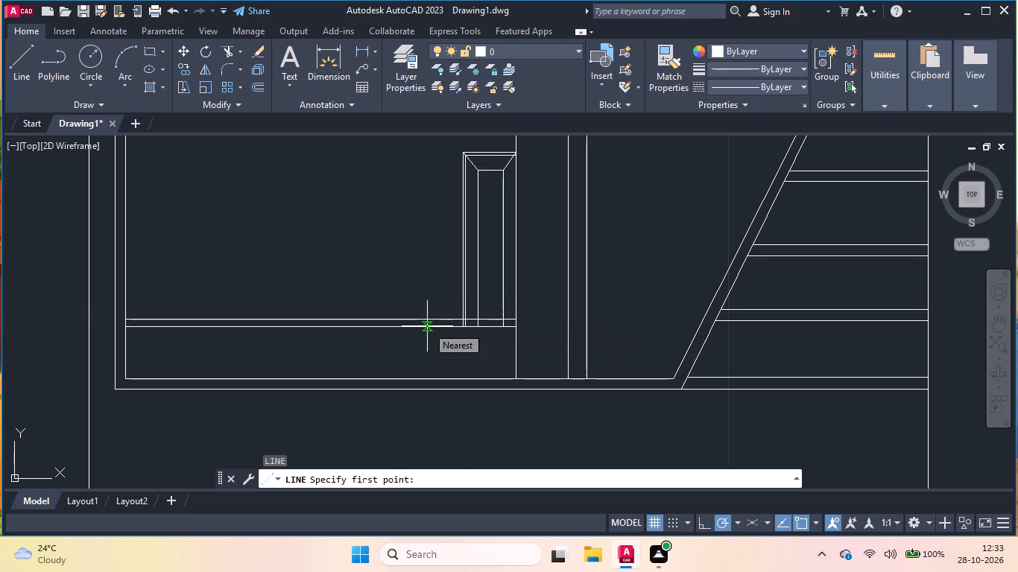
click(426, 326)
scroll(421, 302, down, 2)
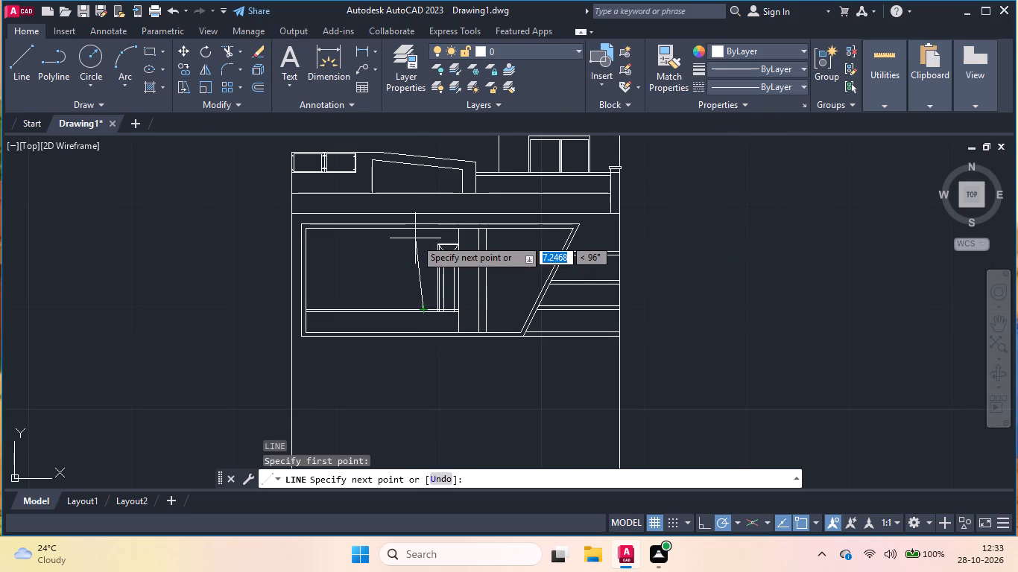
scroll(415, 238, up, 2)
click(434, 216)
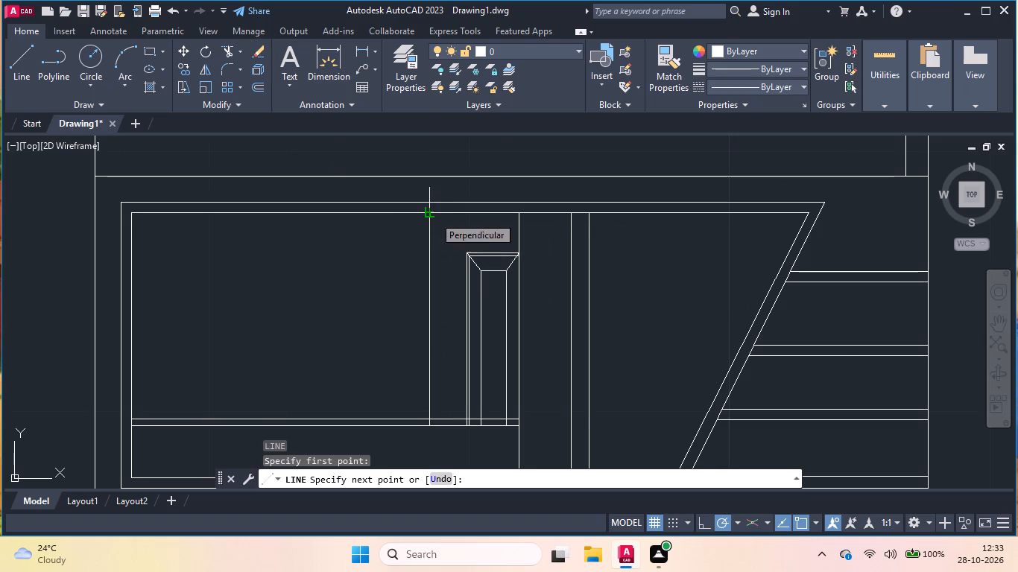
key(Return)
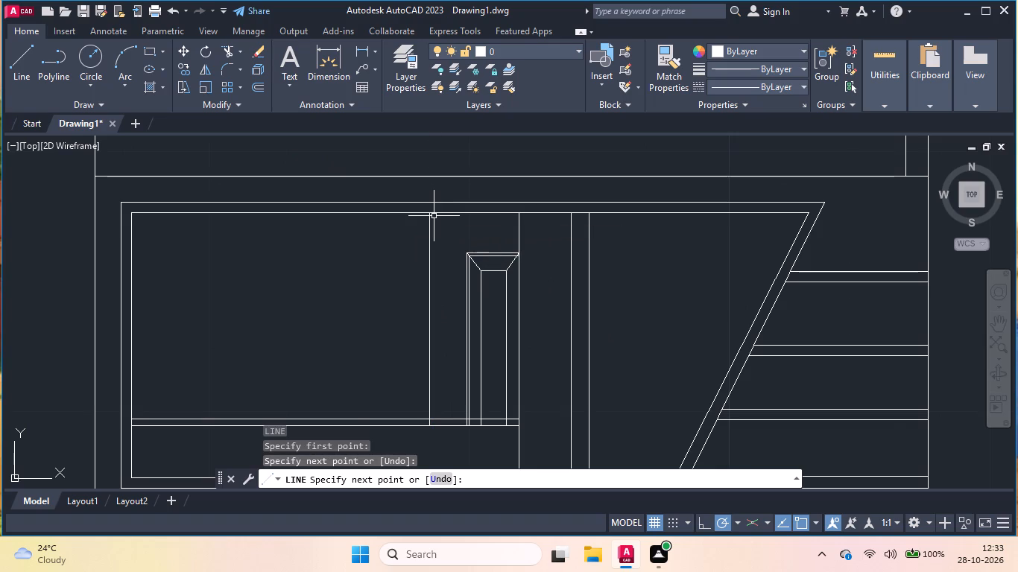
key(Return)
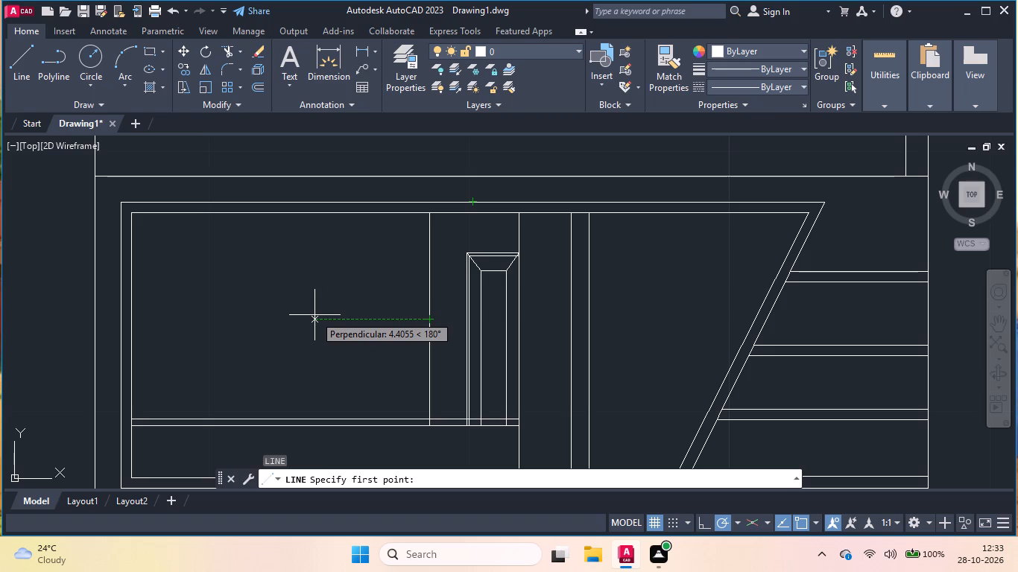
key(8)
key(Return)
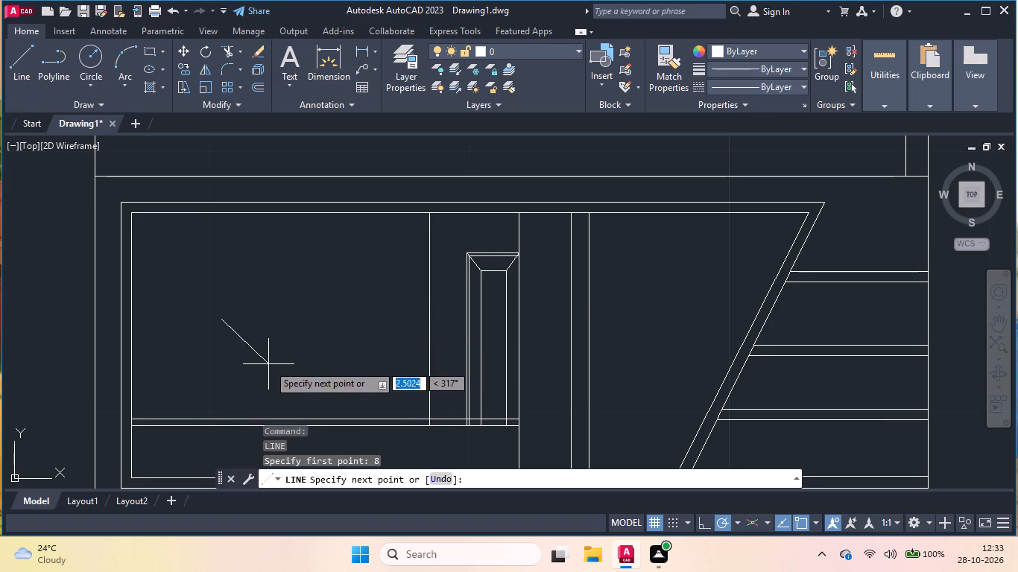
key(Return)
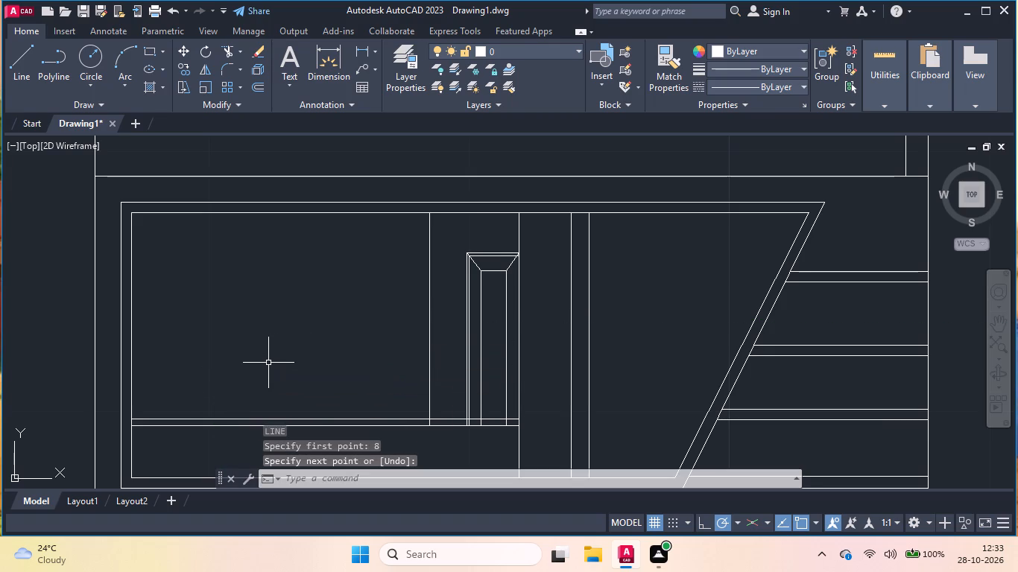
Draw a vertical line 8 units west of the previous vertical, from the frame's inner top edge down to the upper long horizontal line.
key(Return)
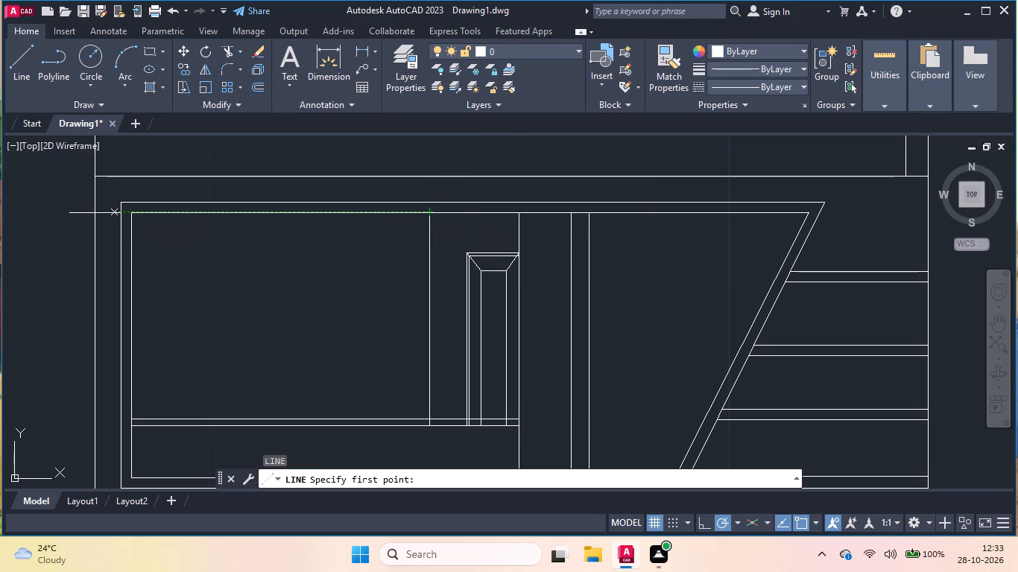
key(8)
key(Return)
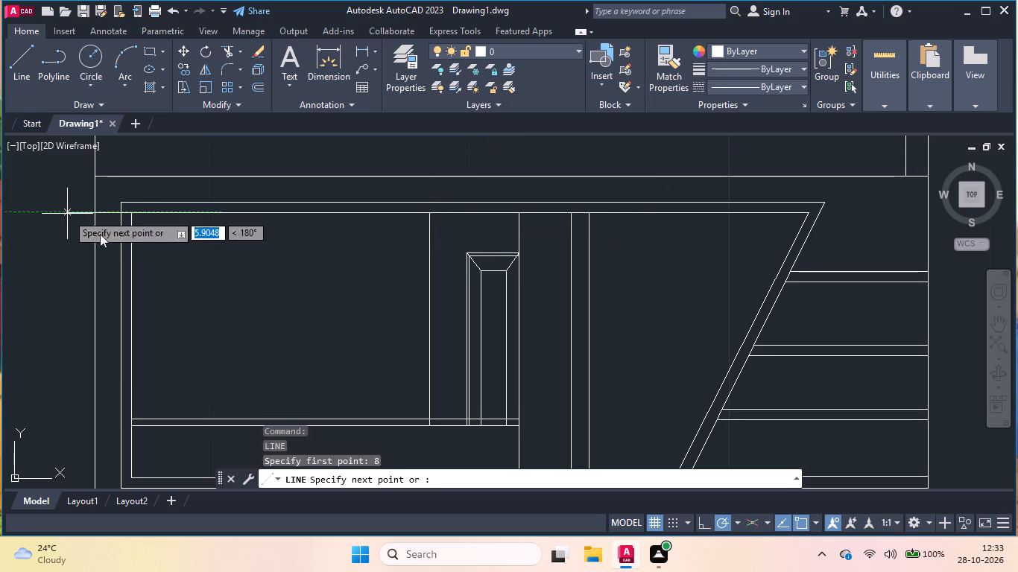
double_click(221, 416)
key(Return)
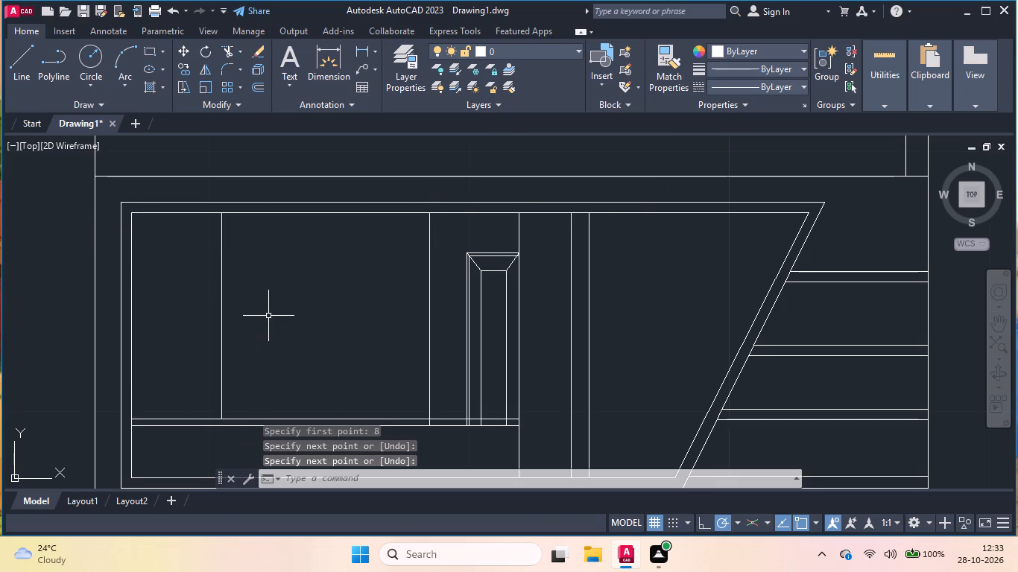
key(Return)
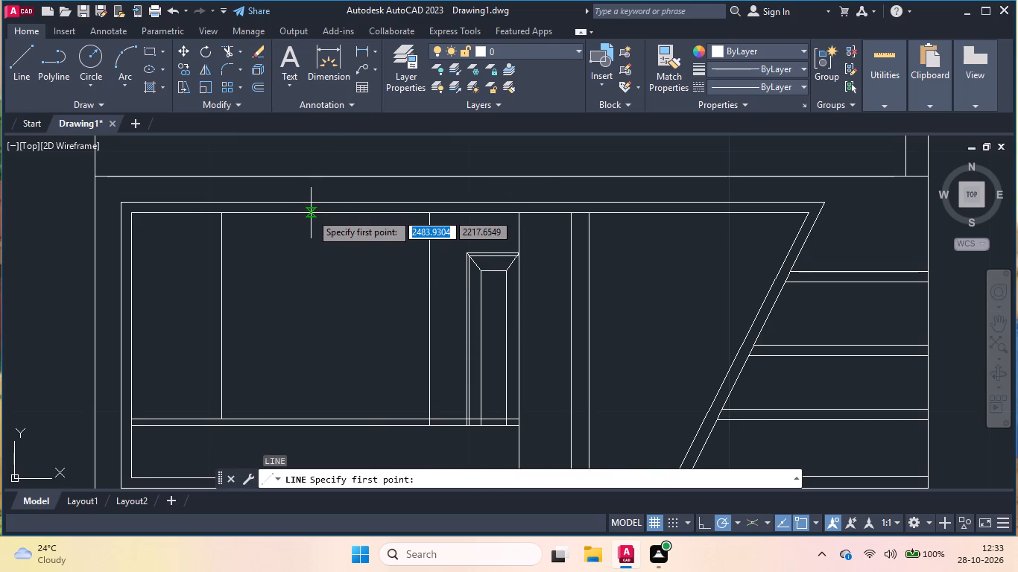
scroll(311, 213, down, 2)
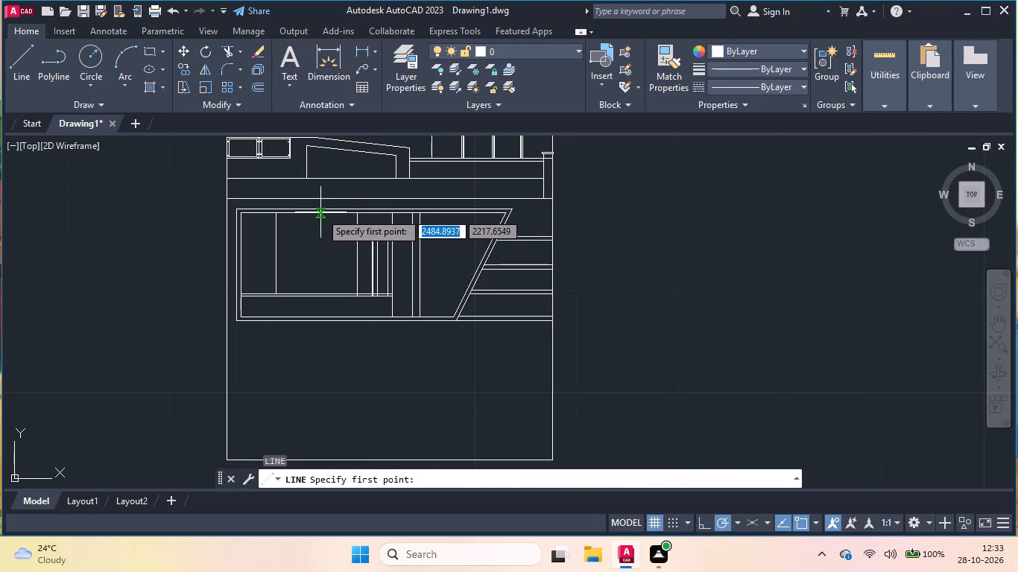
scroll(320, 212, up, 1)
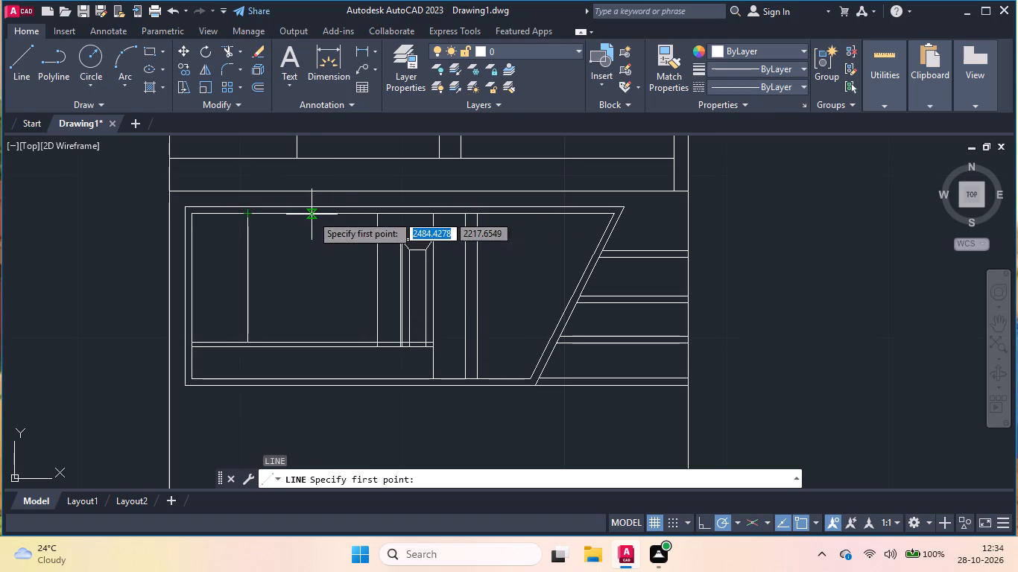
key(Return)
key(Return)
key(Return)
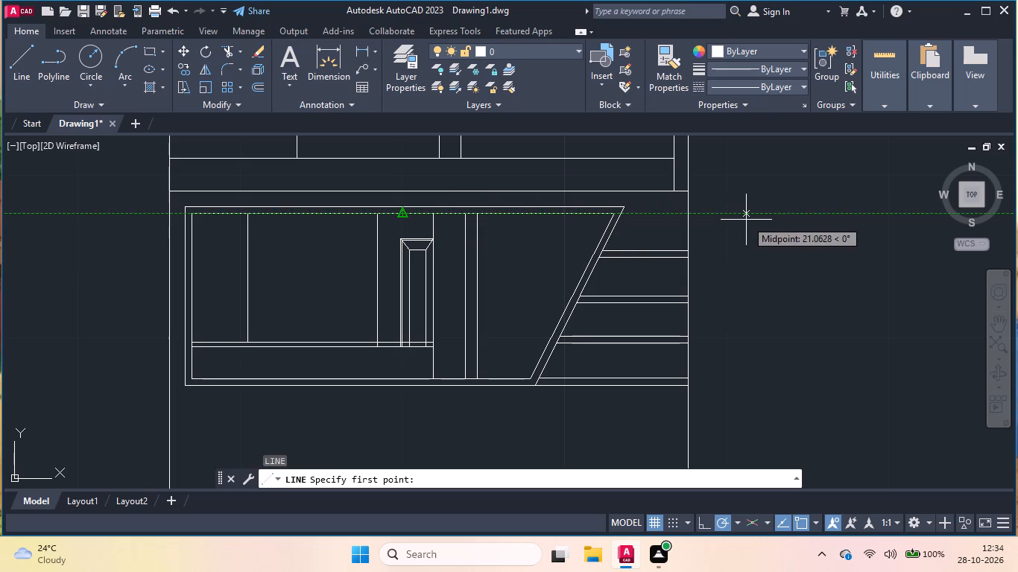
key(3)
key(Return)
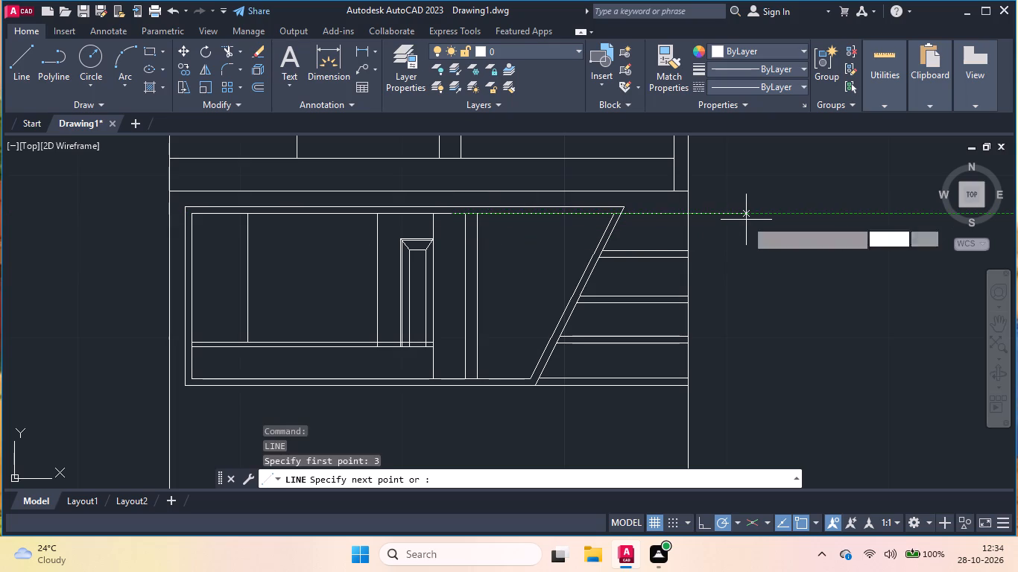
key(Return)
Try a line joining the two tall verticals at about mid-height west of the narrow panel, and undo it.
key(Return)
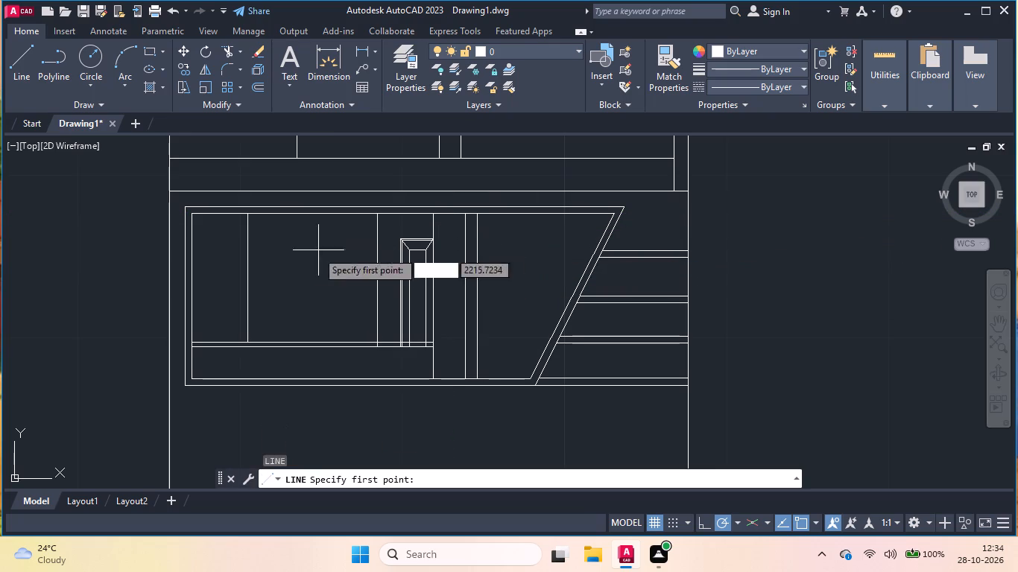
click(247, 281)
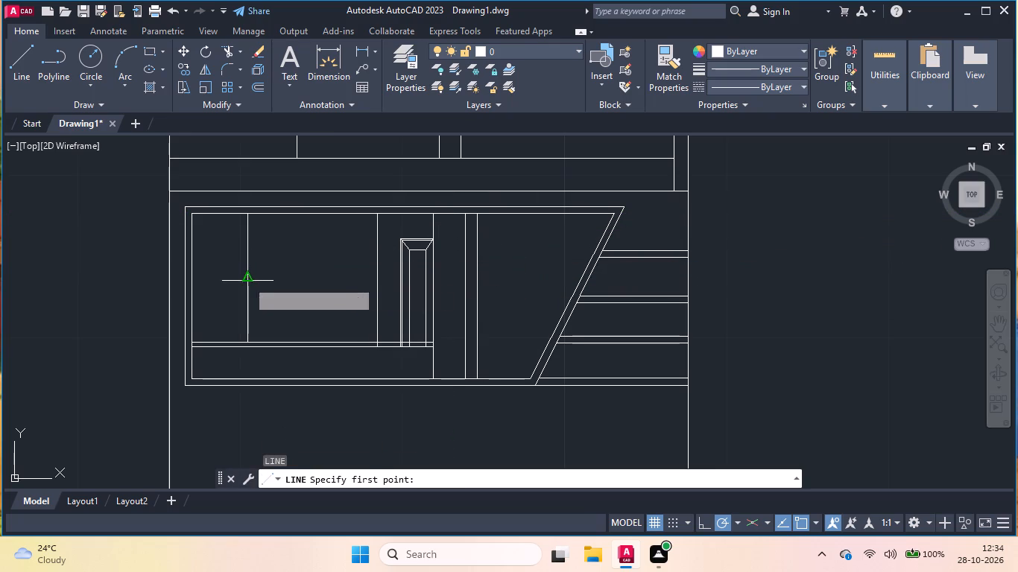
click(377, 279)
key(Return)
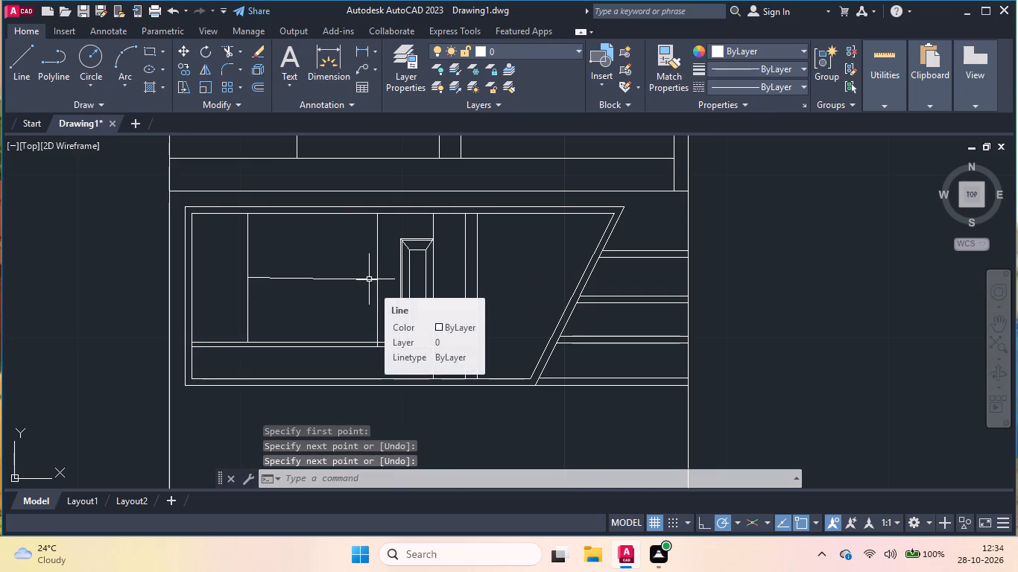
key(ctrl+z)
Draw a horizontal construction line 8 units long between the two tall verticals west of the narrow panel, near mid-height.
key(Return)
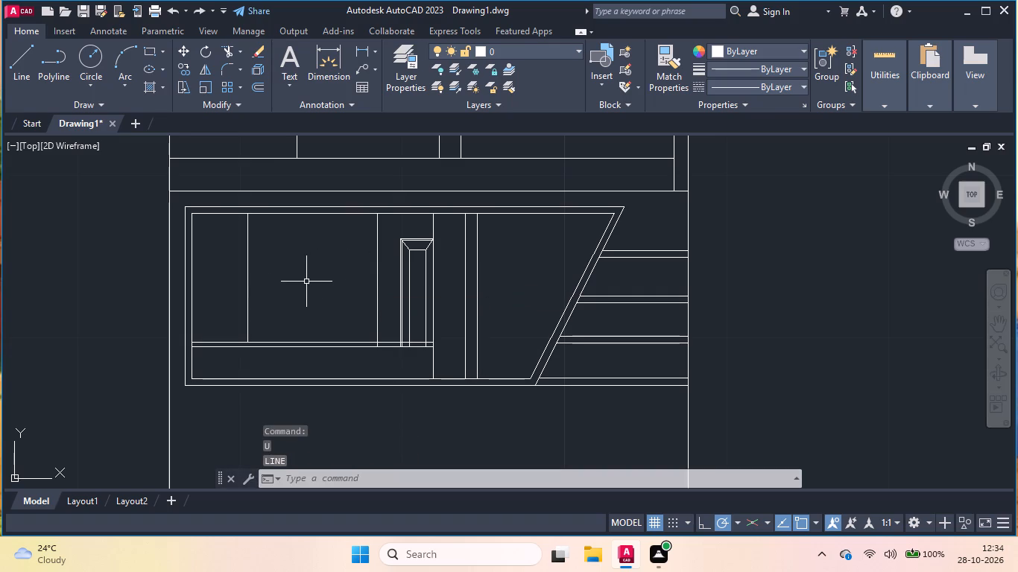
key(Return)
key(l)
key(Return)
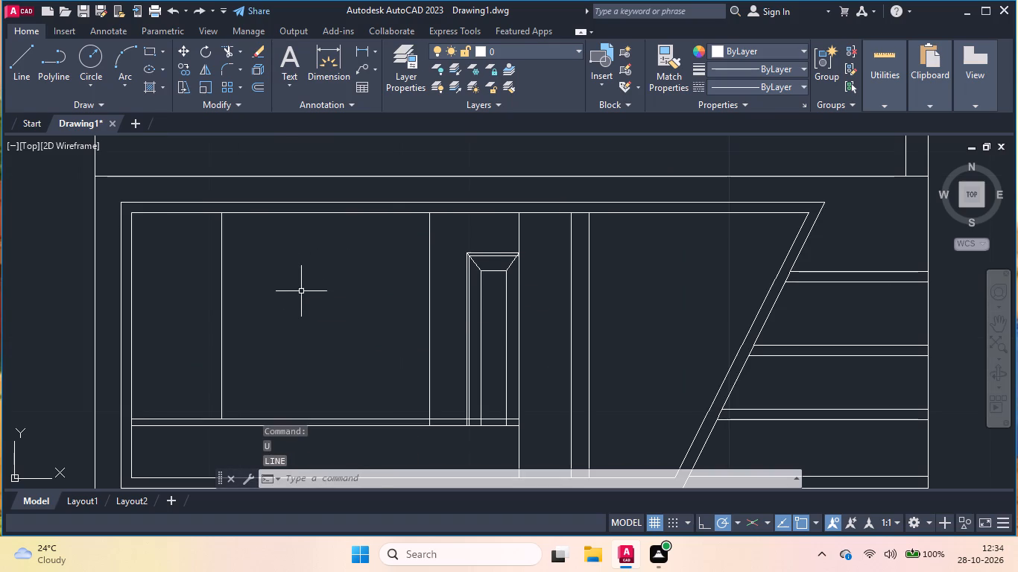
double_click(222, 316)
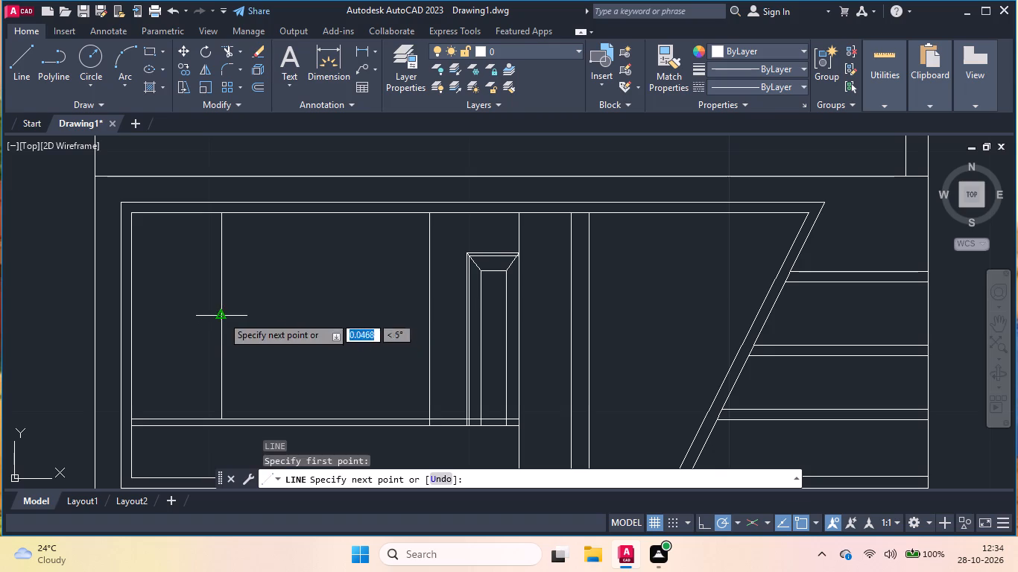
click(428, 314)
key(Return)
Draw a vertical line from 3 units east of the construction line's midpoint down to the upper long horizontal line, about 3.96 units.
scroll(333, 317, down, 2)
key(Return)
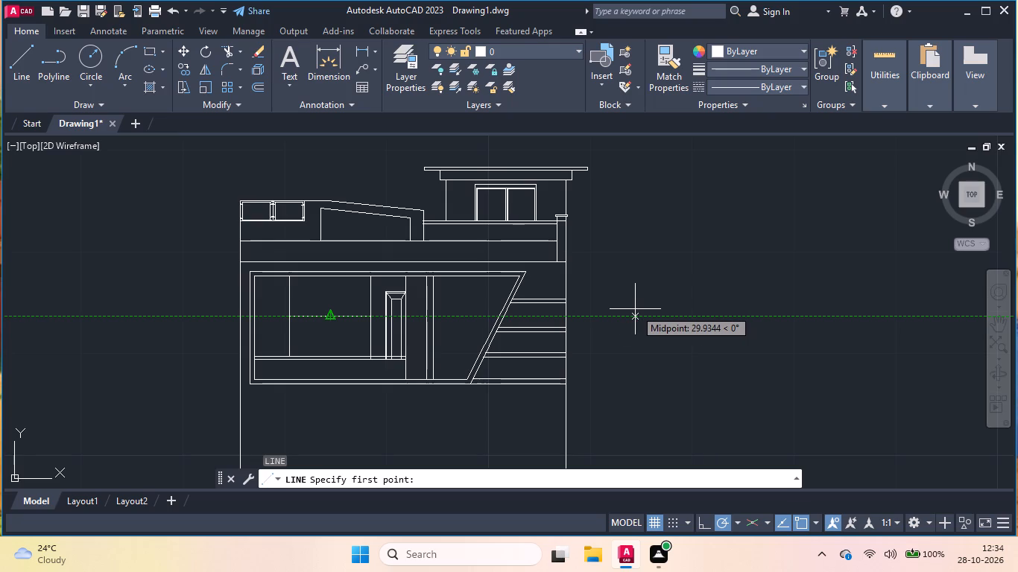
key(3)
key(Return)
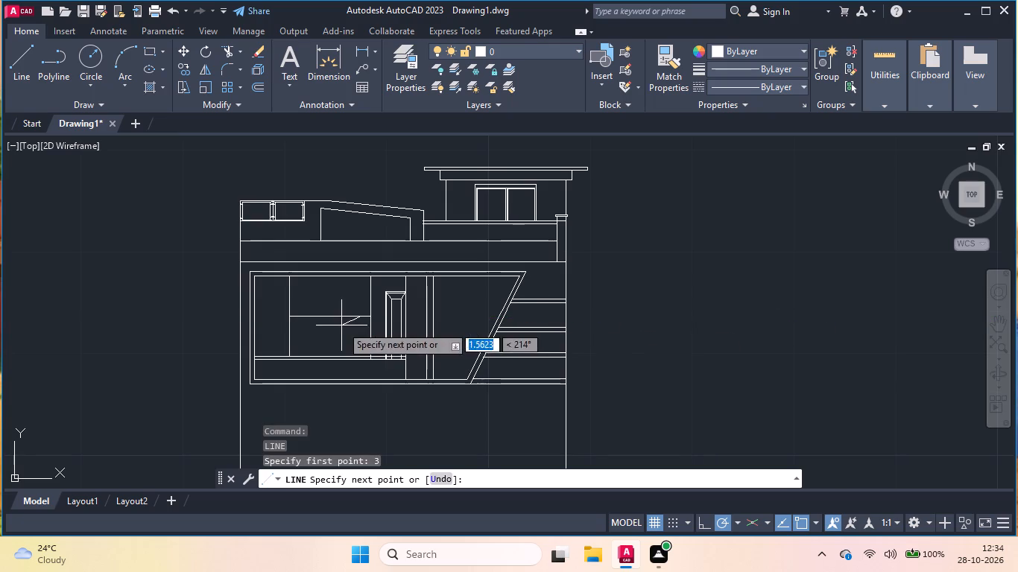
scroll(358, 355, up, 2)
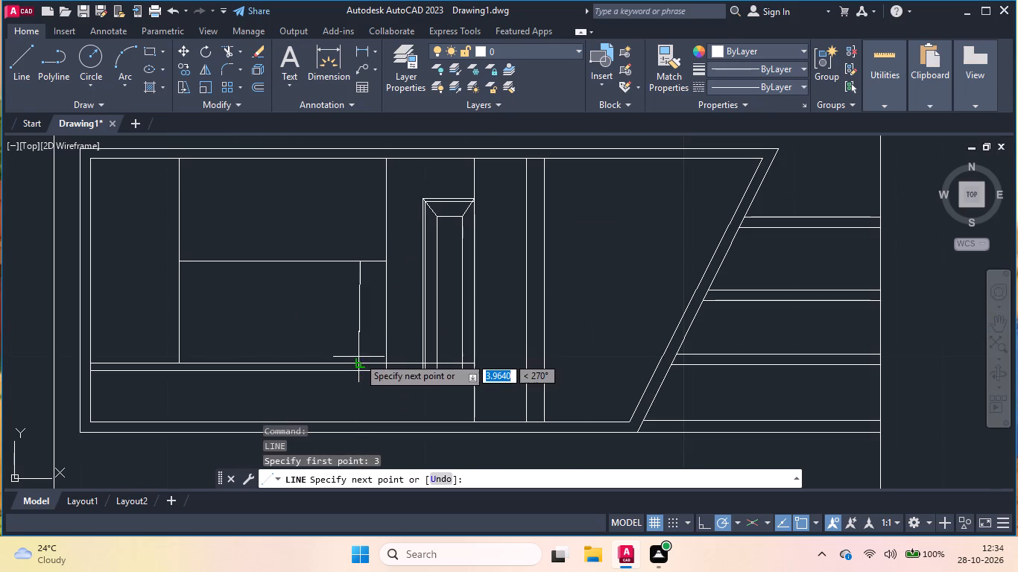
double_click(358, 360)
key(Return)
Erase the horizontal construction line between the two tall verticals.
click(341, 263)
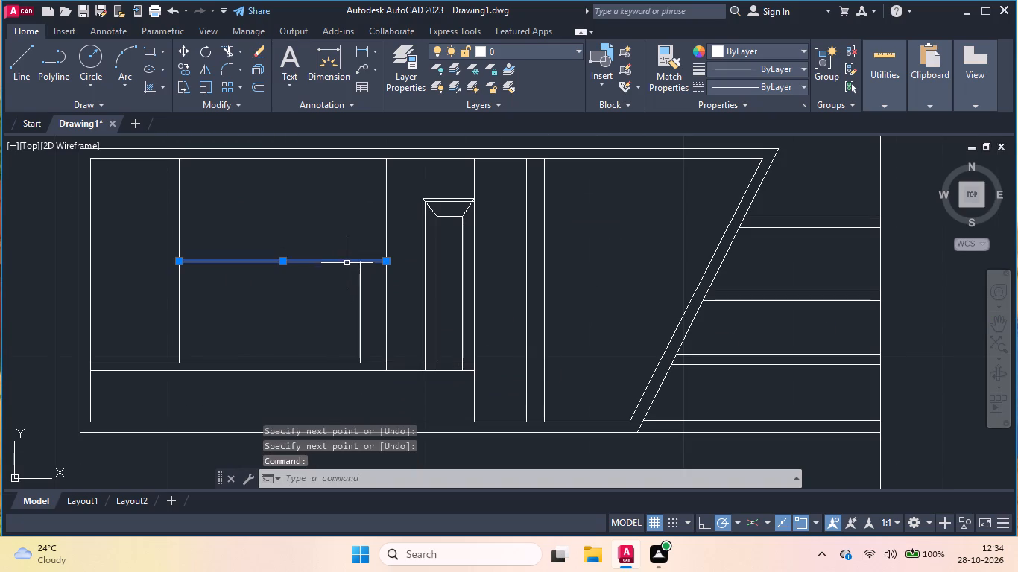
key(Delete)
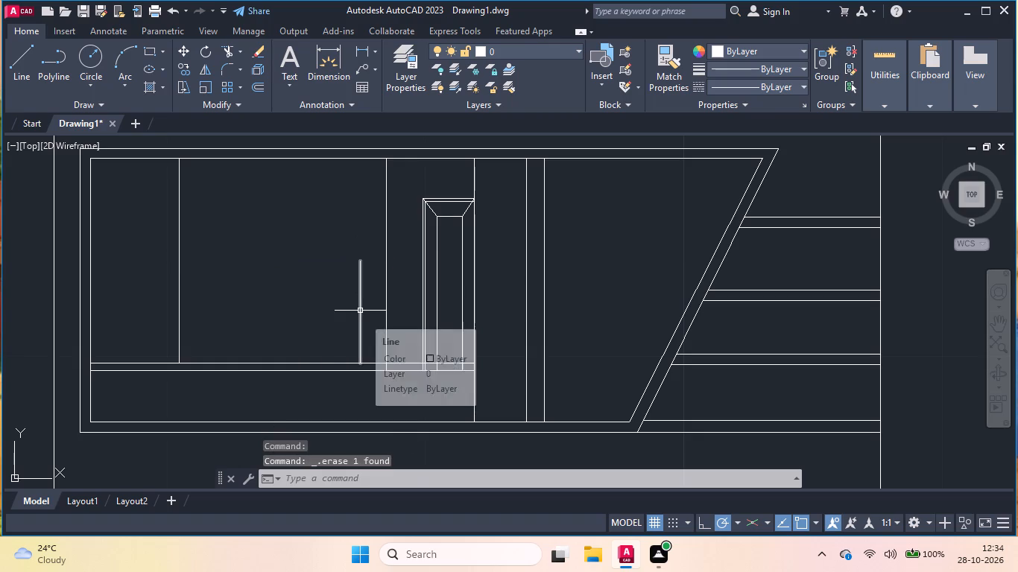
key(Return)
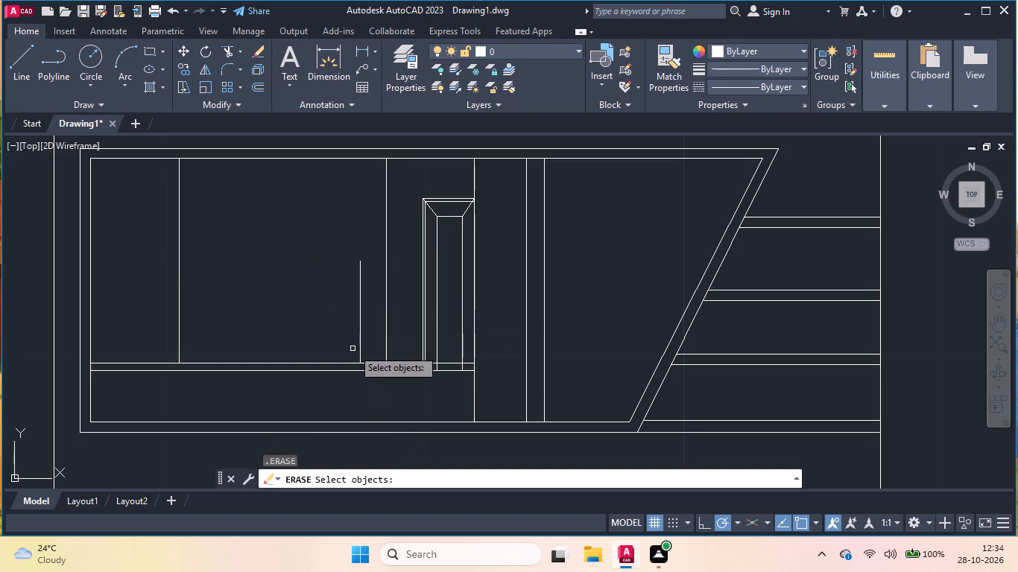
key(Return)
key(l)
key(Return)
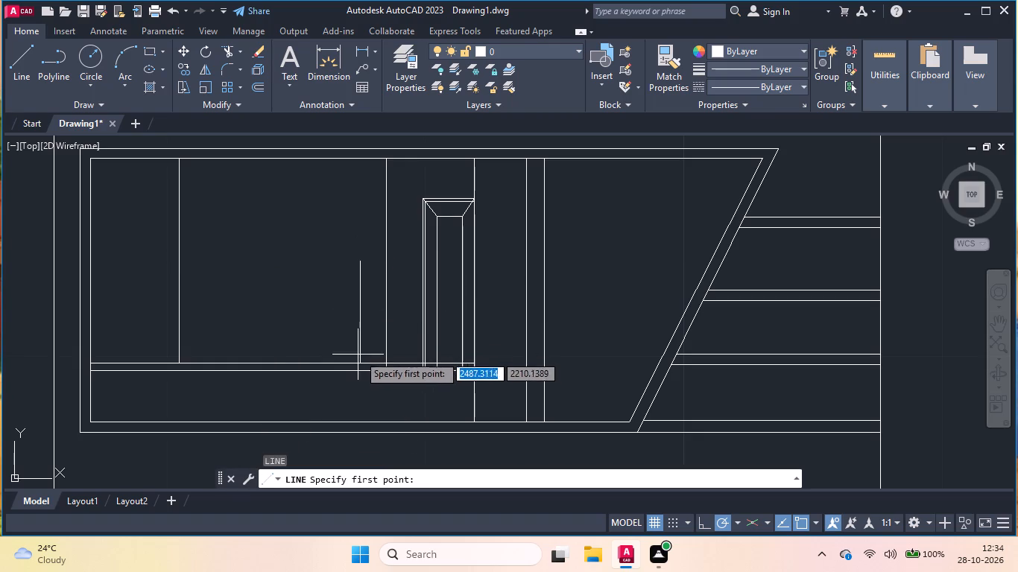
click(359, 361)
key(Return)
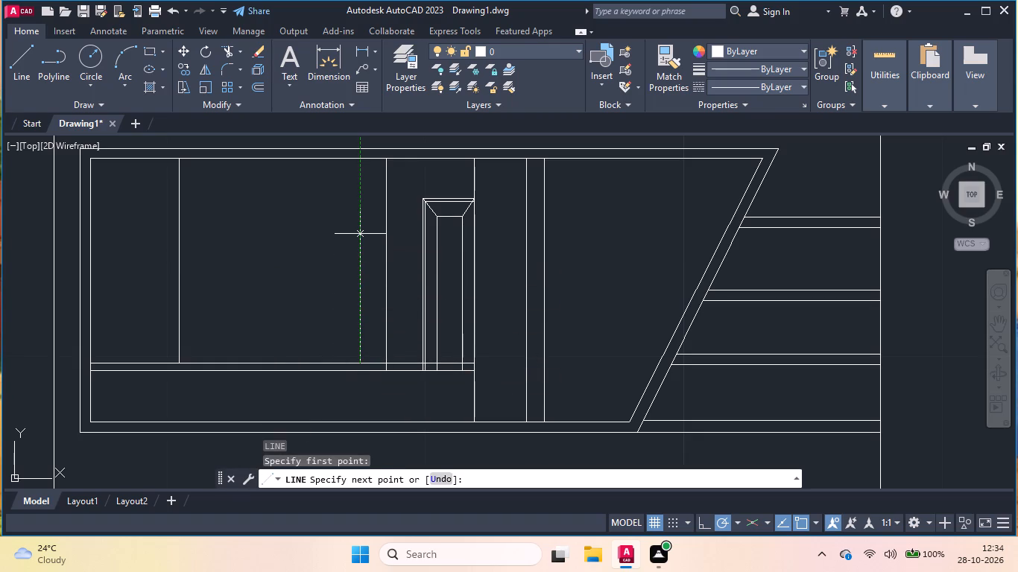
From the short vertical's top end, draw a line up to just below the frame's inner top edge and another about 6.08 units west.
key(Return)
click(361, 257)
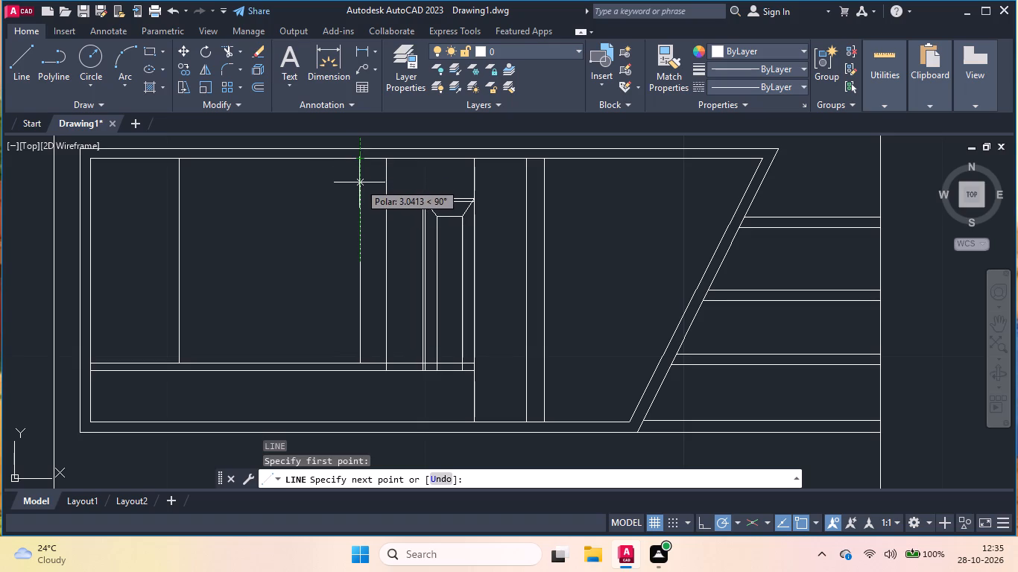
key(6)
key(Return)
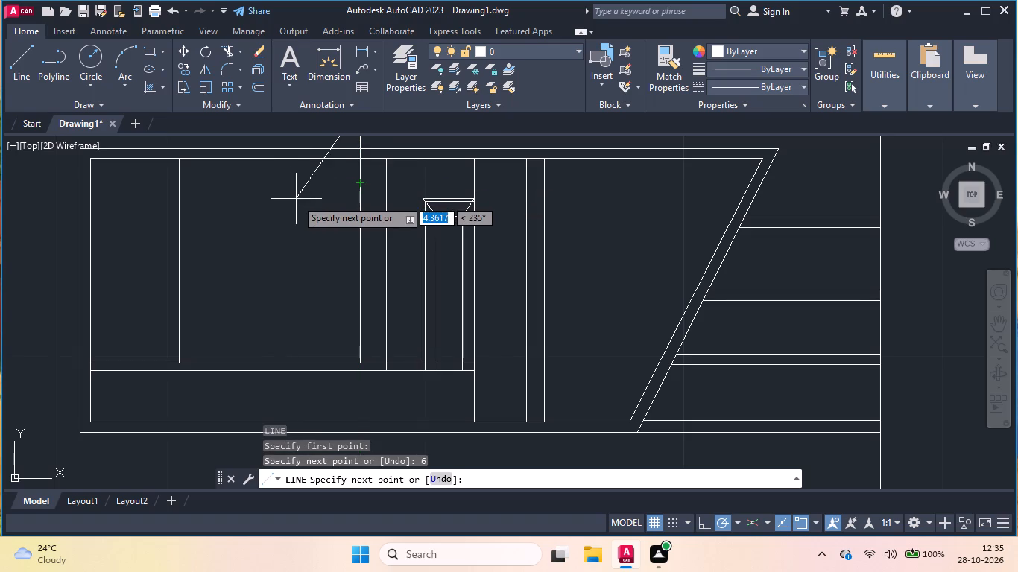
key(ctrl+z)
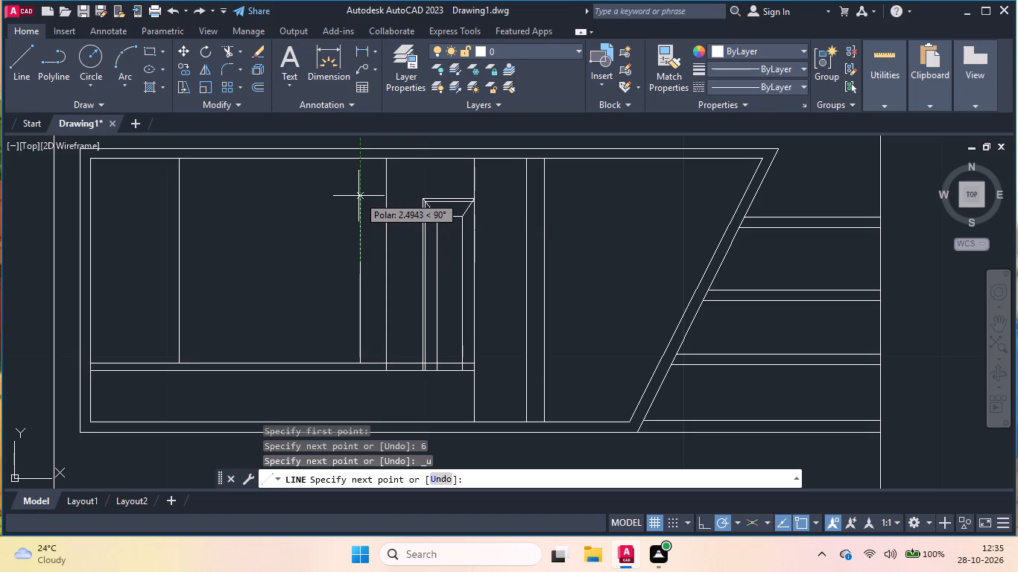
click(358, 188)
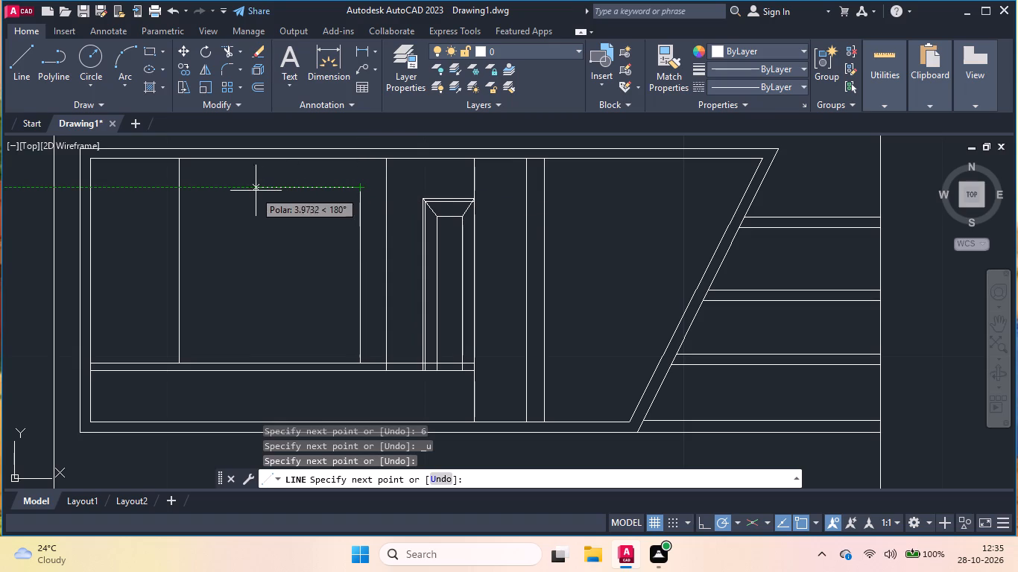
click(203, 184)
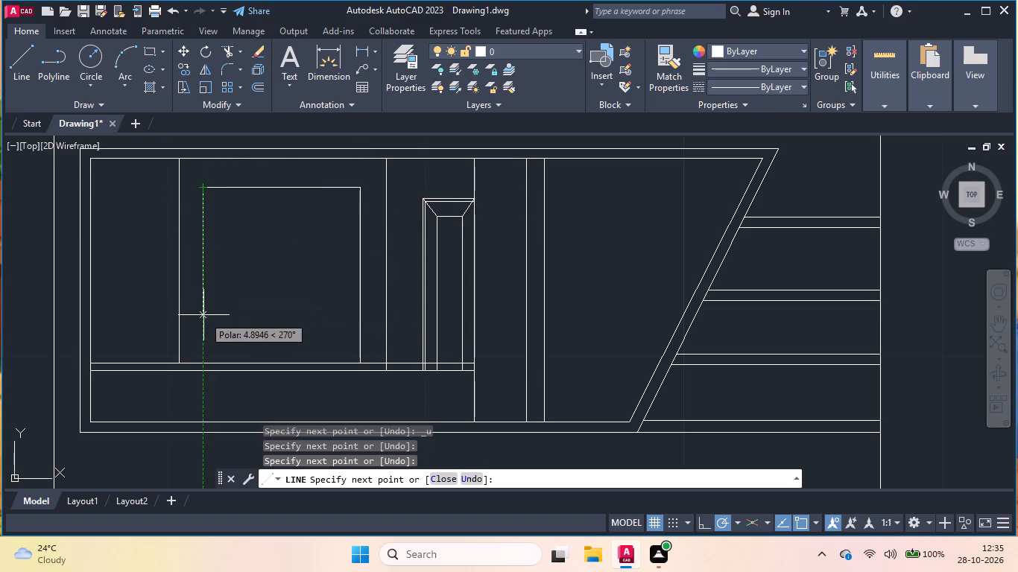
key(Escape)
Copy the upper-storey two-panel window onto the ledge's upper line, just west of the tall vertical beside the narrow bevelled panel.
scroll(262, 311, down, 2)
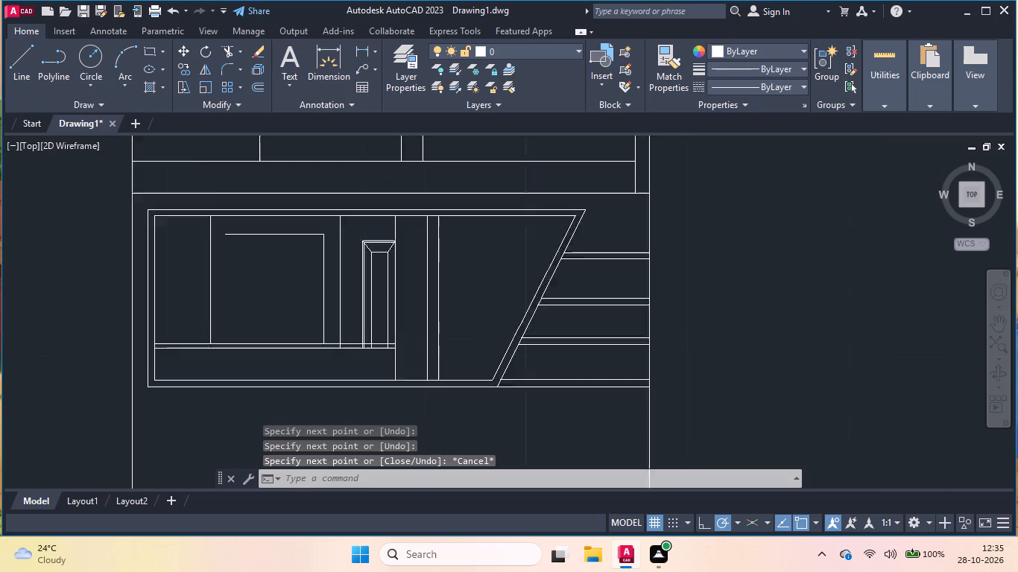
scroll(262, 311, down, 1)
scroll(374, 215, up, 3)
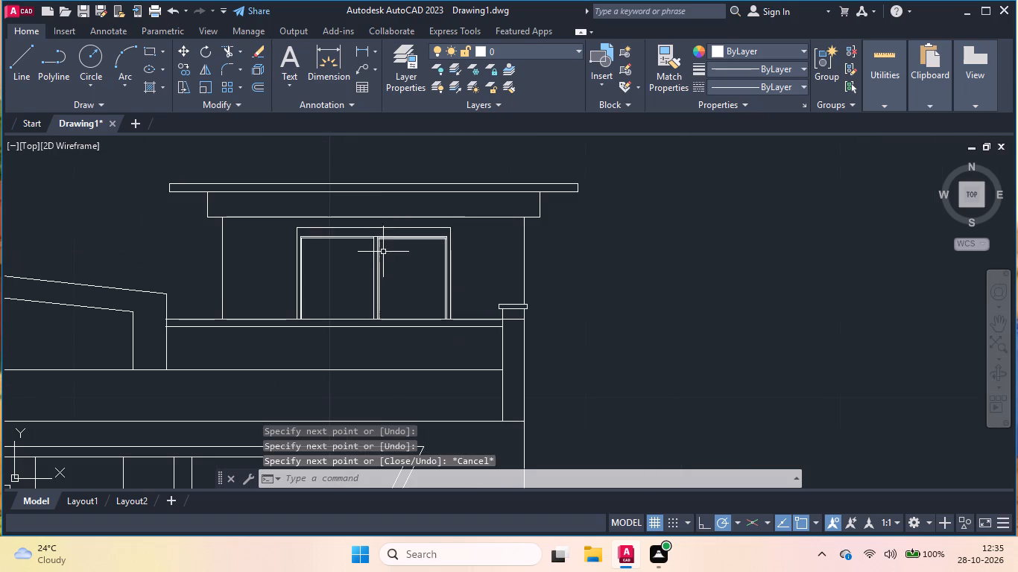
scroll(358, 291, up, 2)
scroll(393, 279, down, 1)
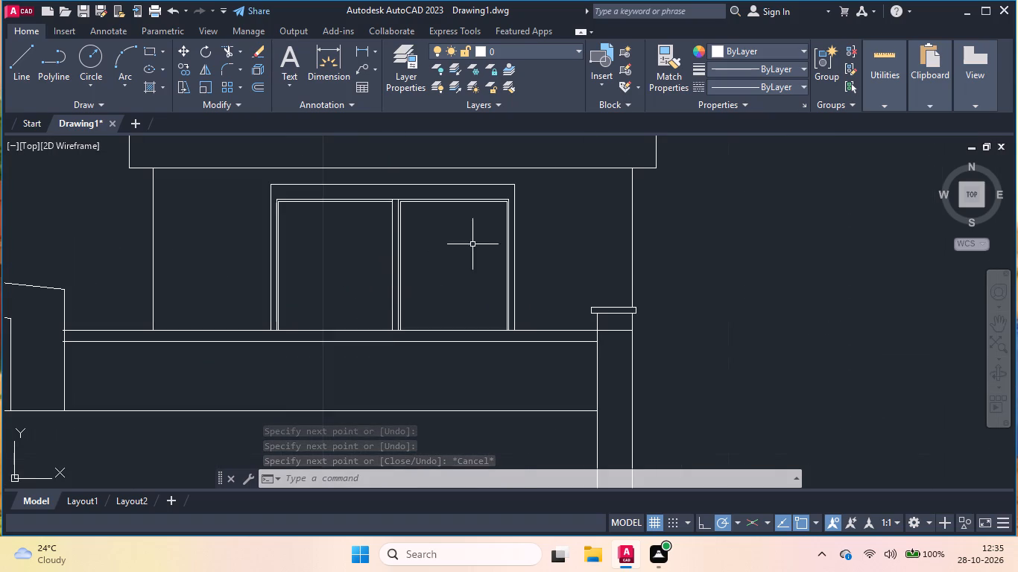
click(531, 200)
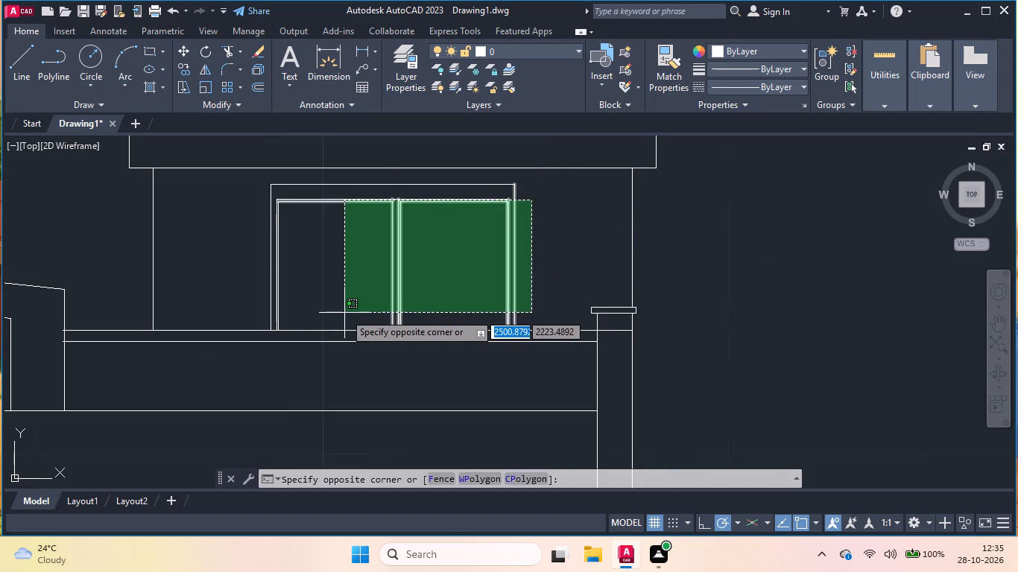
click(253, 314)
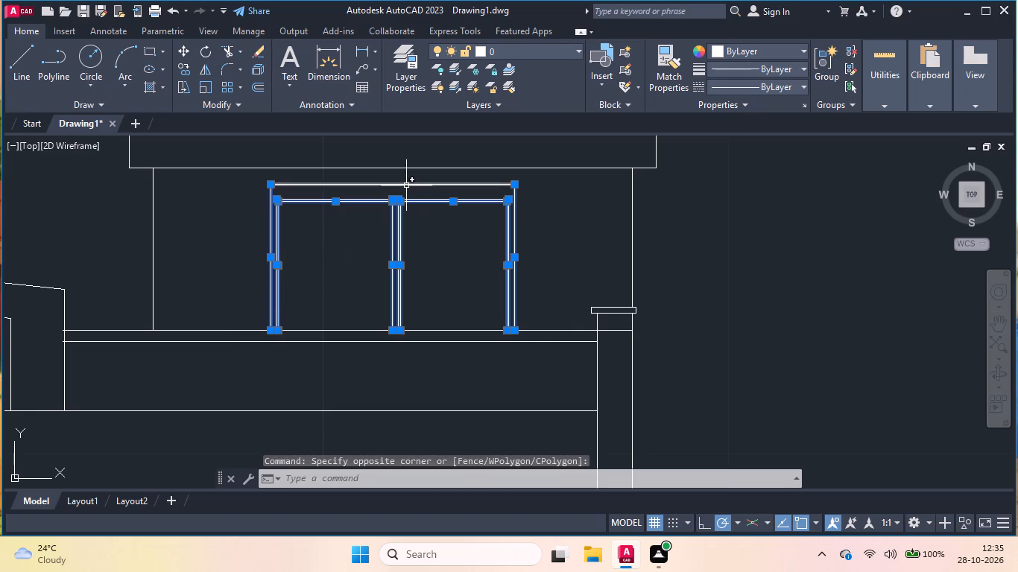
click(406, 185)
text(co)
key(Return)
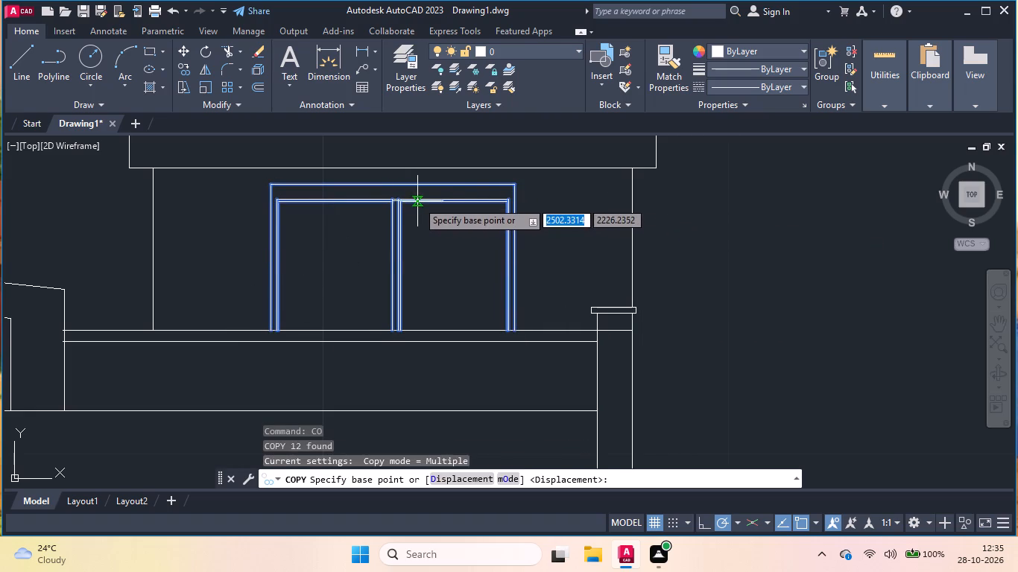
click(417, 201)
scroll(516, 217, down, 4)
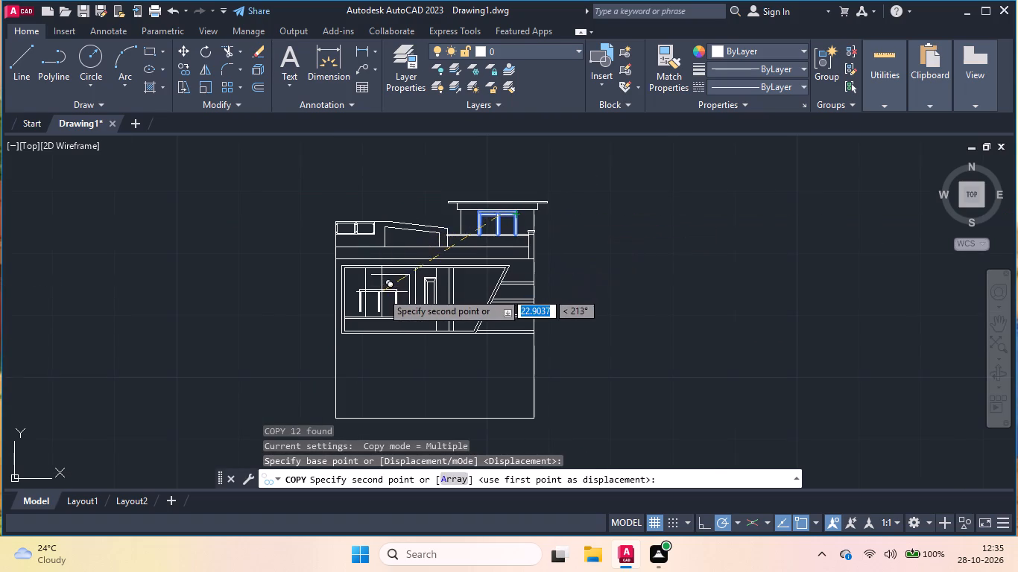
scroll(382, 292, up, 4)
scroll(421, 279, down, 2)
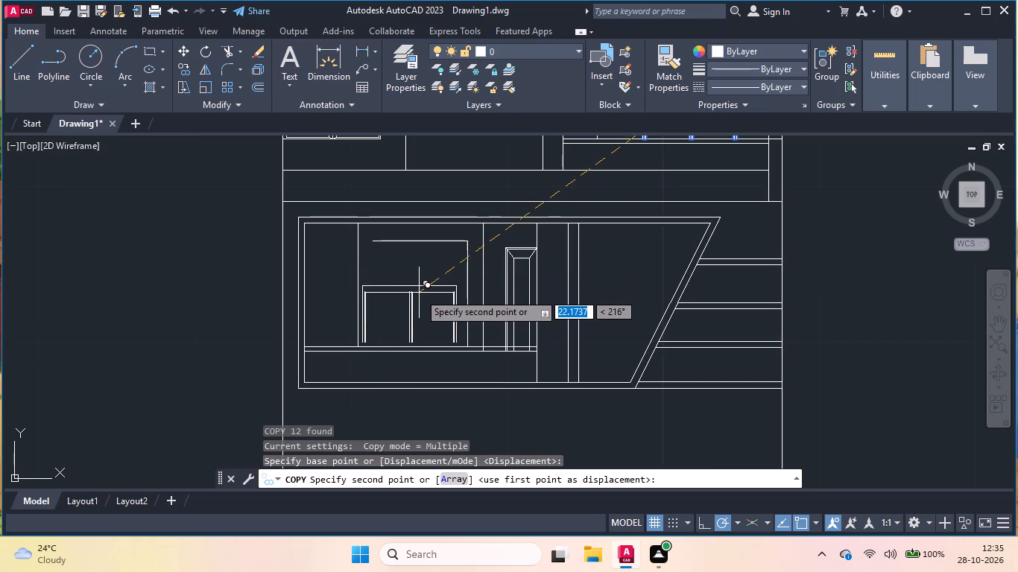
scroll(419, 293, up, 2)
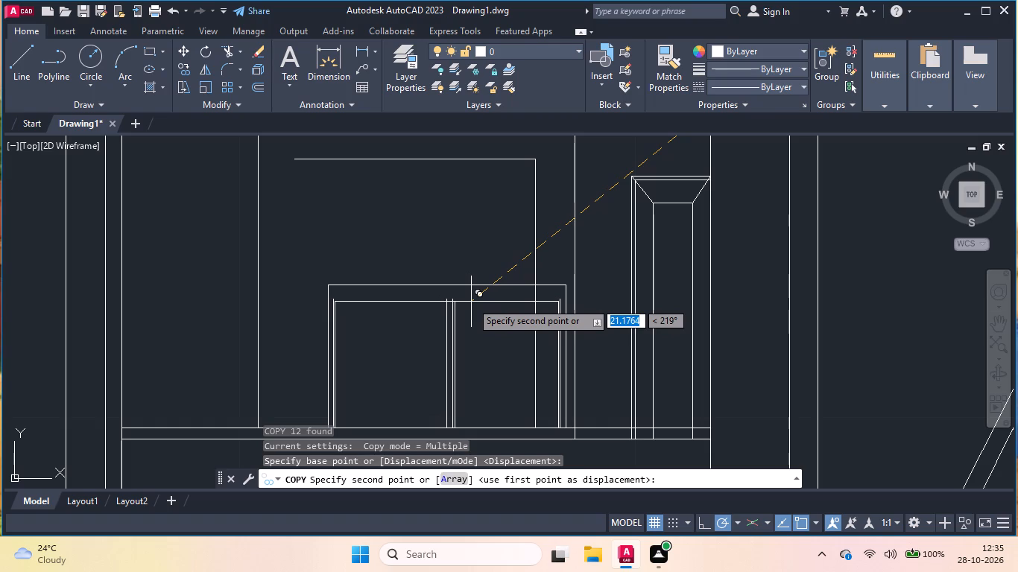
click(472, 302)
scroll(402, 287, down, 2)
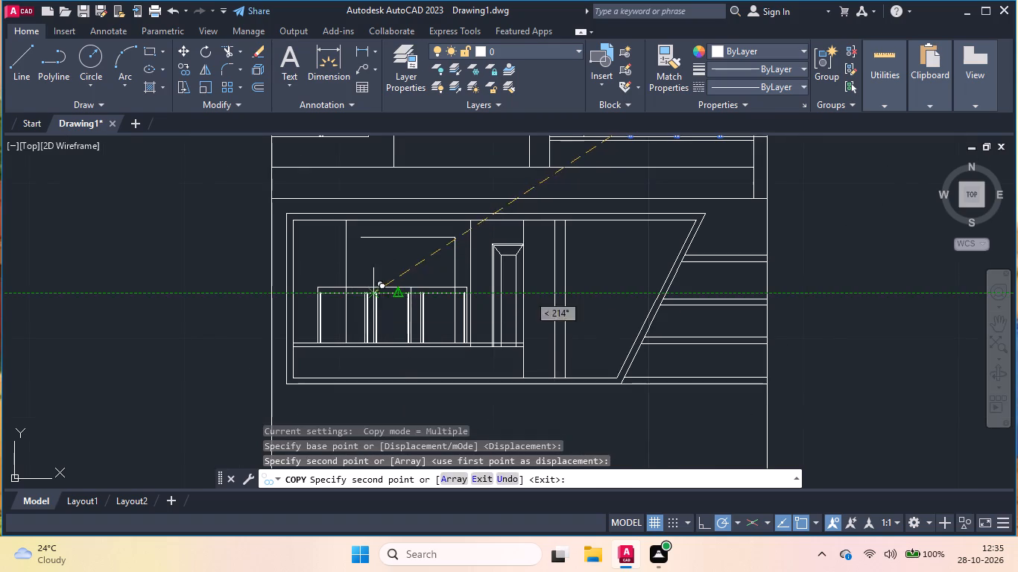
scroll(354, 296, up, 2)
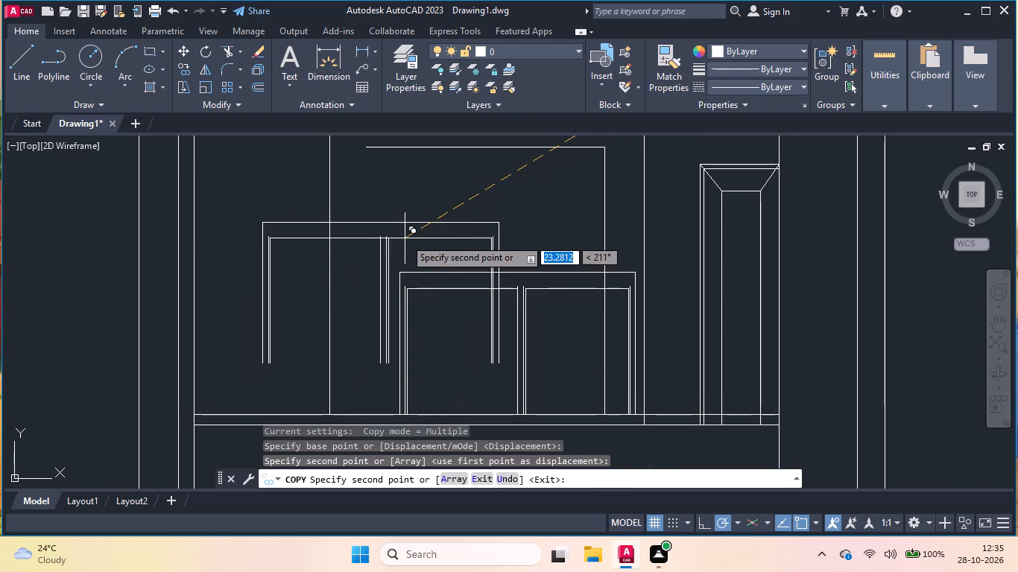
key(Return)
Erase the three-line partial outline crossing the copied window and the tall vertical line west of the window.
scroll(431, 227, down, 1)
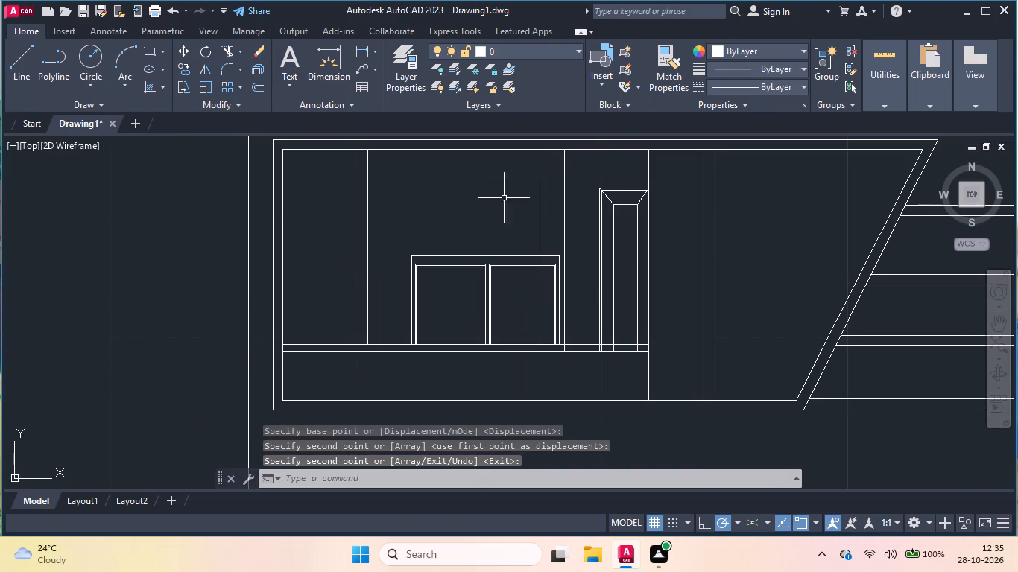
click(539, 185)
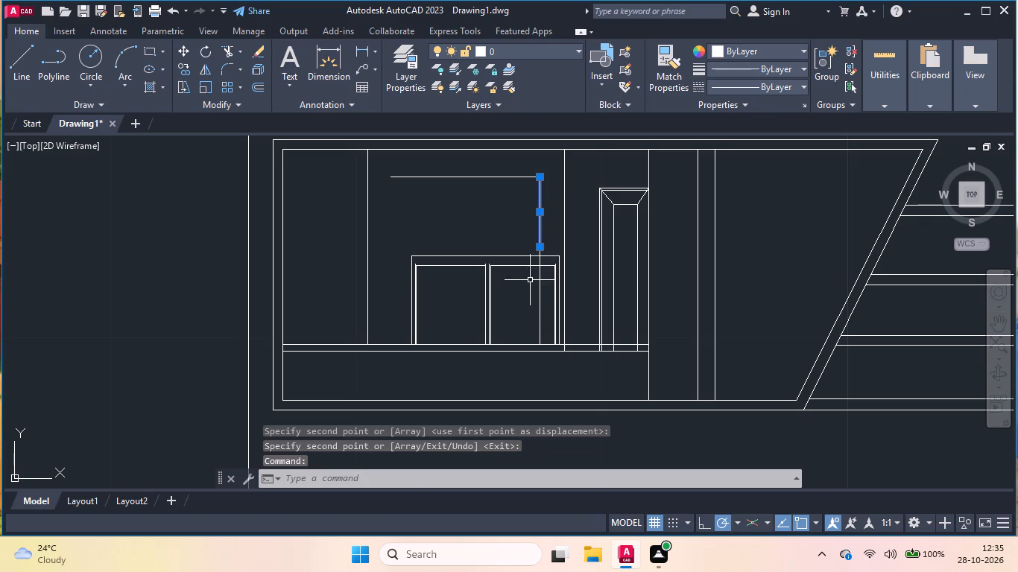
click(539, 285)
click(493, 174)
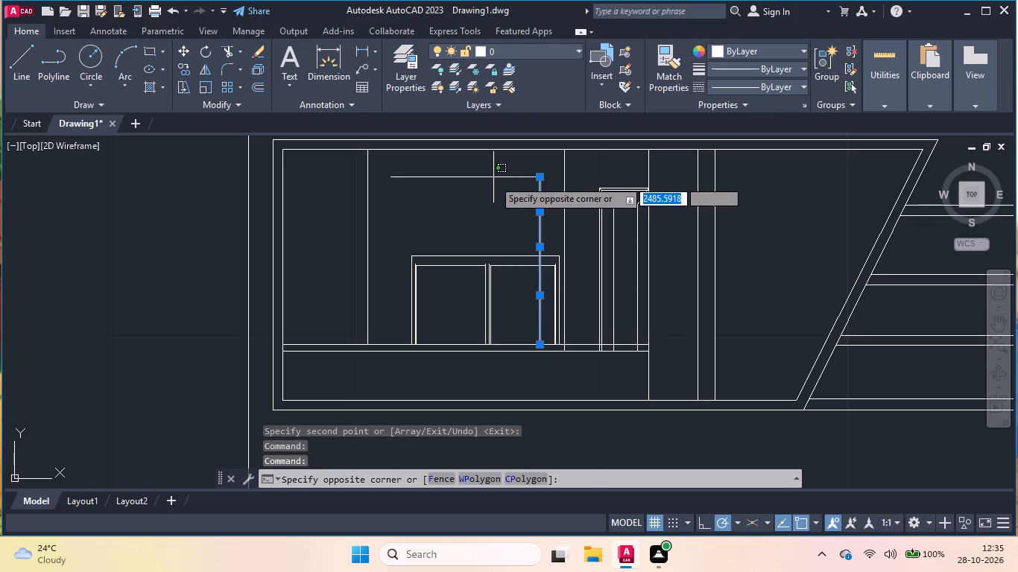
click(493, 183)
key(Delete)
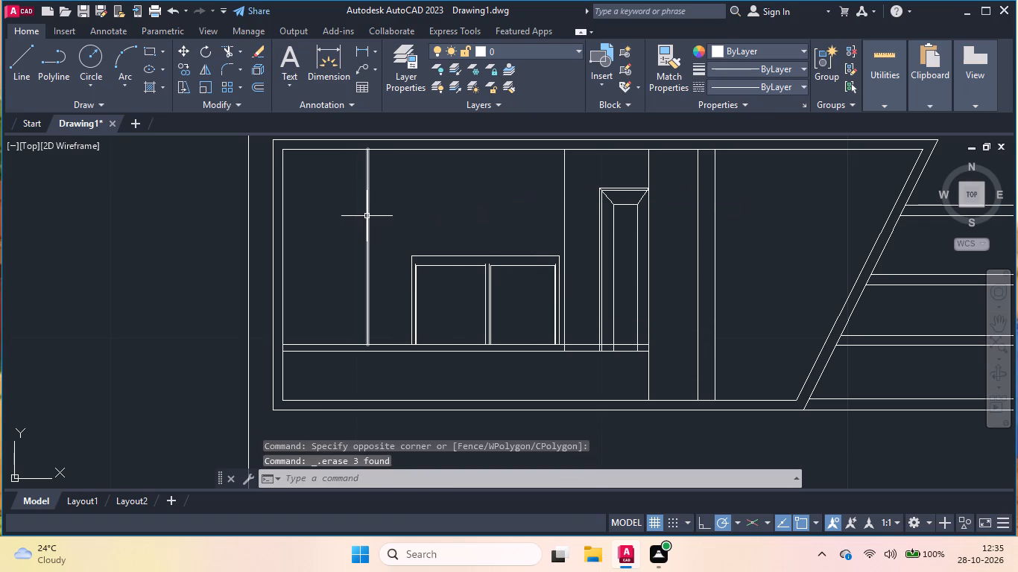
click(367, 216)
key(Delete)
Draw a horizontal line across the tops of the copied window's west panel verticals, just above the existing inner top line.
scroll(431, 262, up, 4)
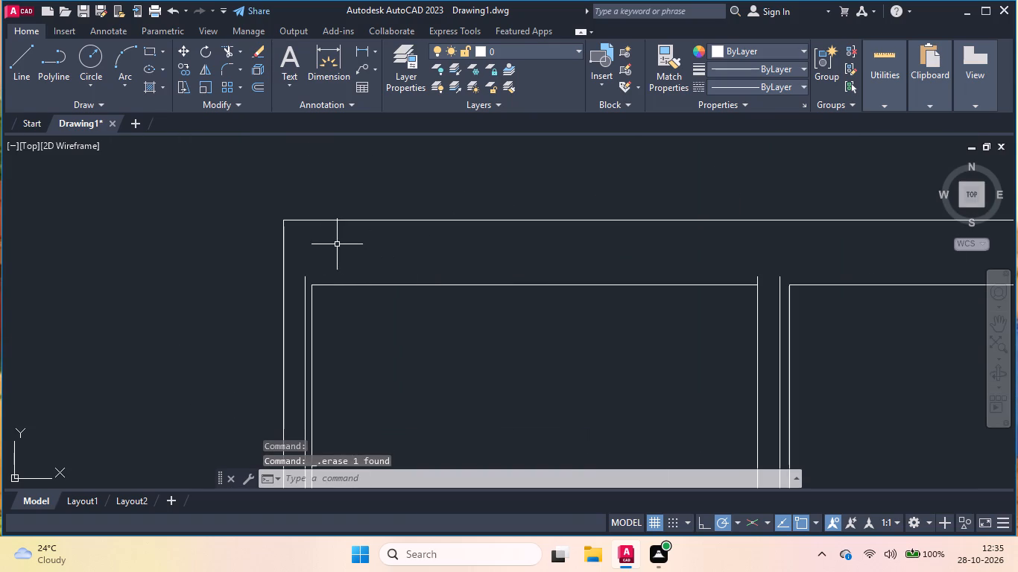
key(l)
key(Return)
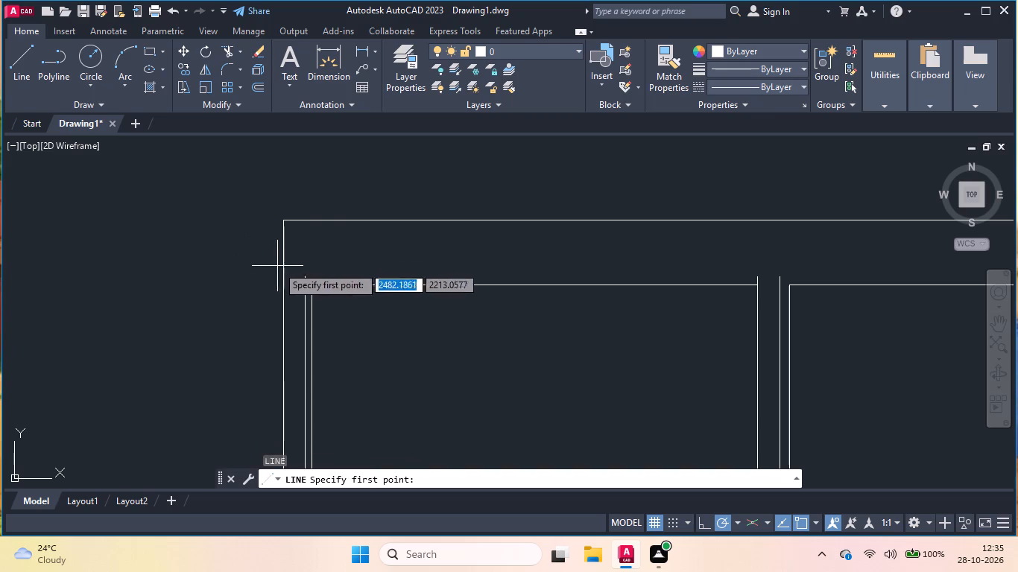
click(307, 276)
scroll(228, 280, down, 2)
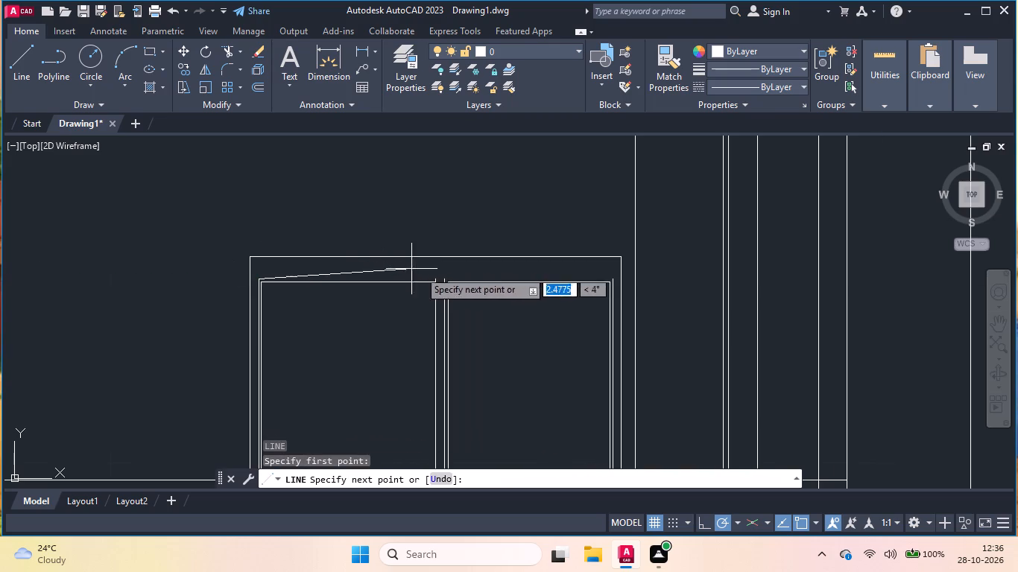
scroll(425, 278, up, 2)
click(441, 282)
key(Return)
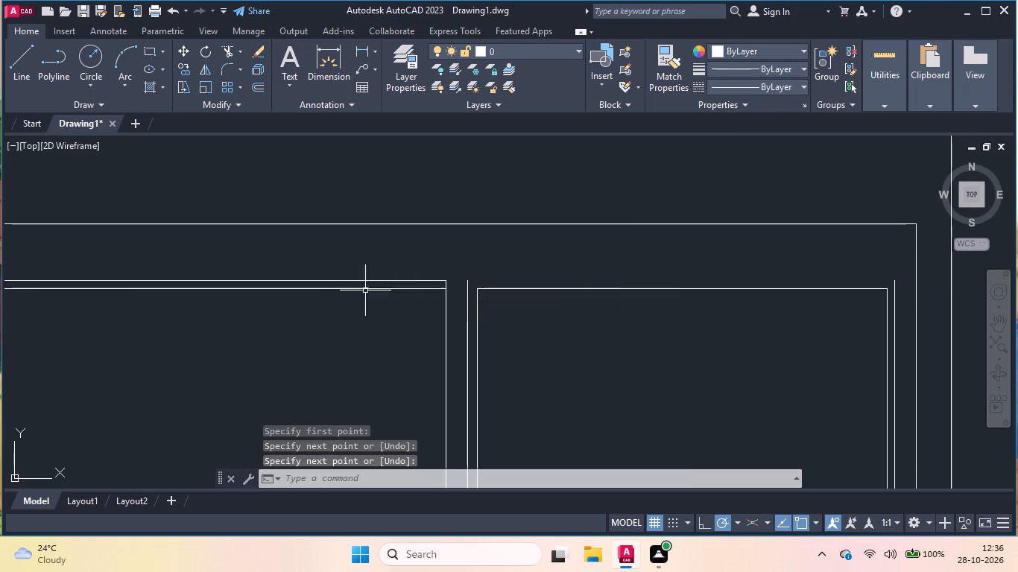
Close the top of the copied window's east panel with two collinear horizontal lines, about 2.68 and 0.04 units long.
scroll(352, 291, down, 1)
key(Return)
click(420, 282)
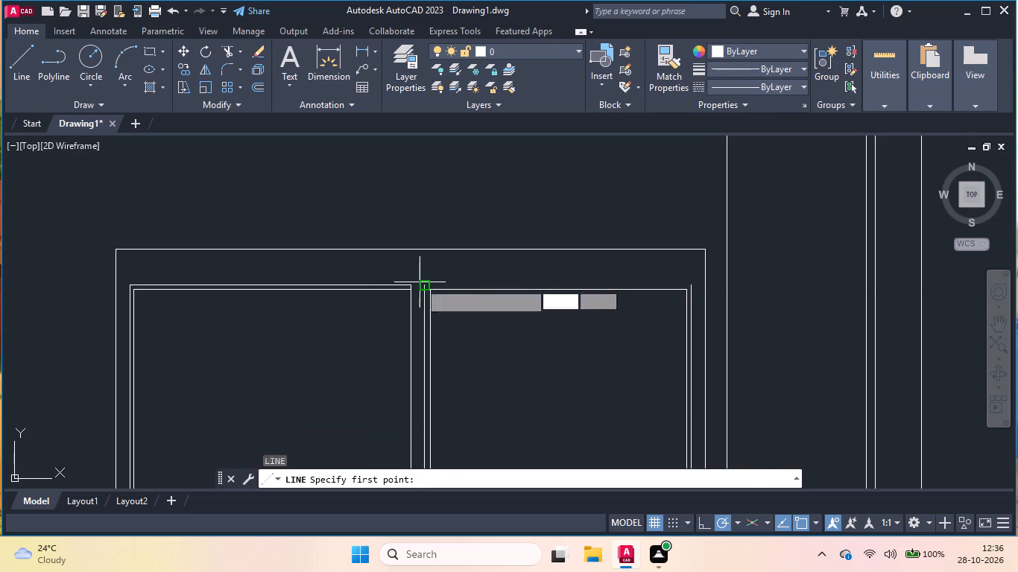
click(687, 285)
key(Return)
scroll(701, 282, up, 2)
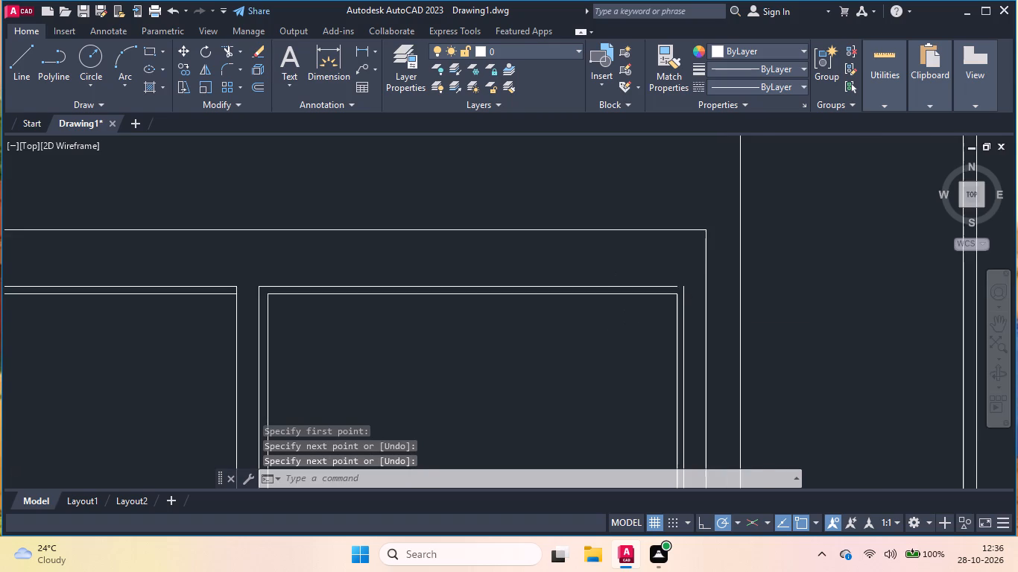
key(Return)
scroll(693, 284, up, 2)
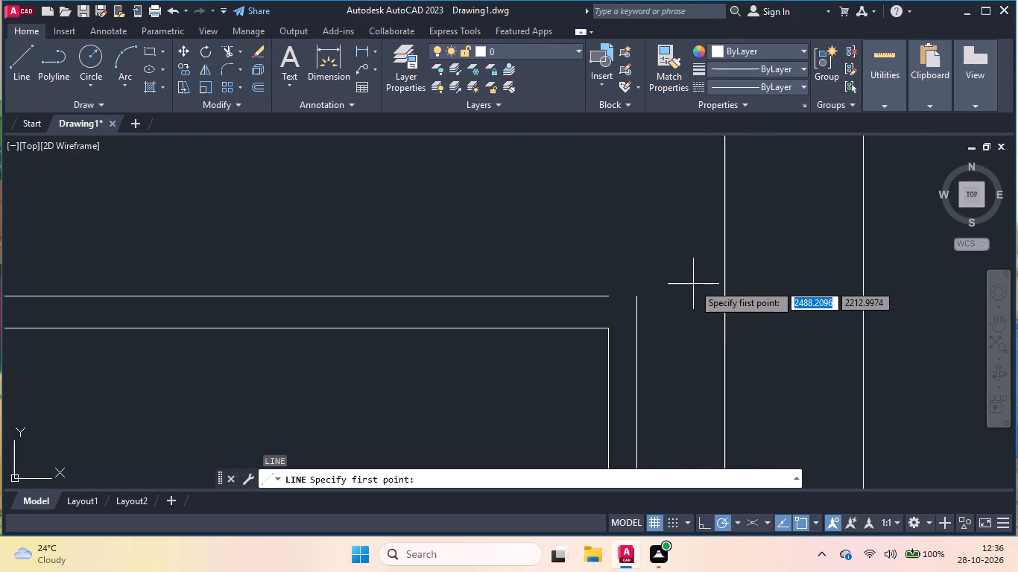
click(635, 298)
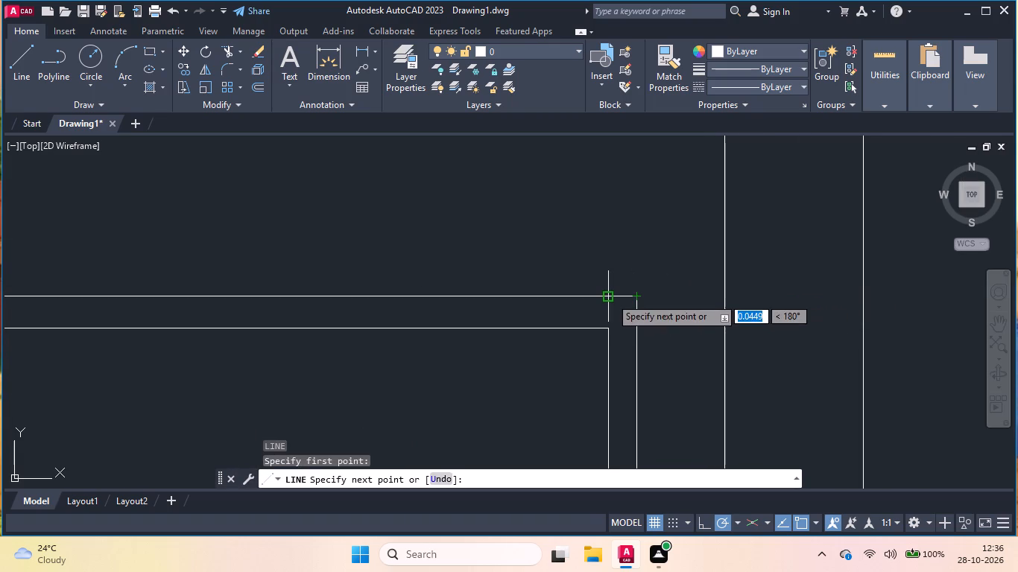
click(610, 297)
key(Return)
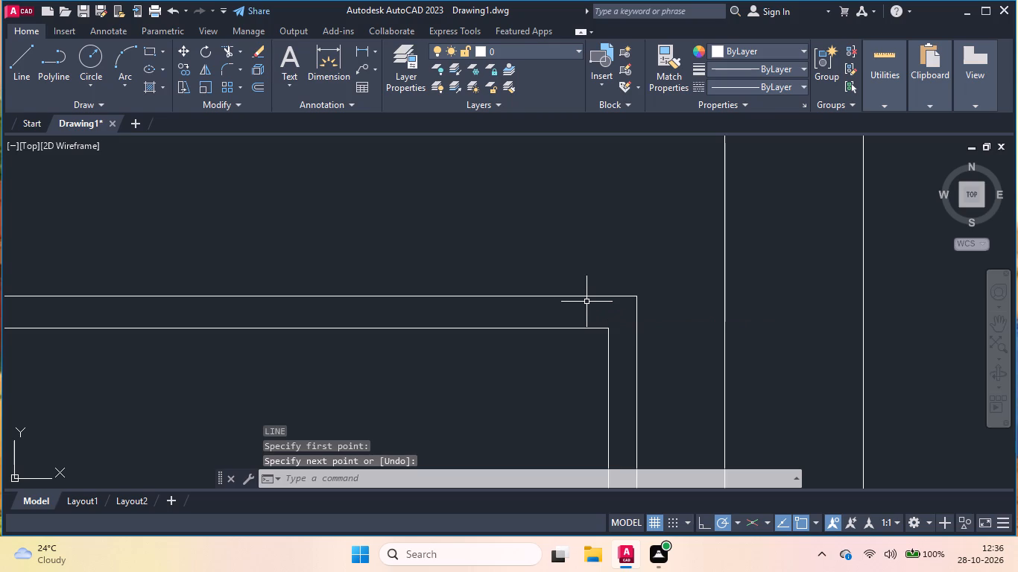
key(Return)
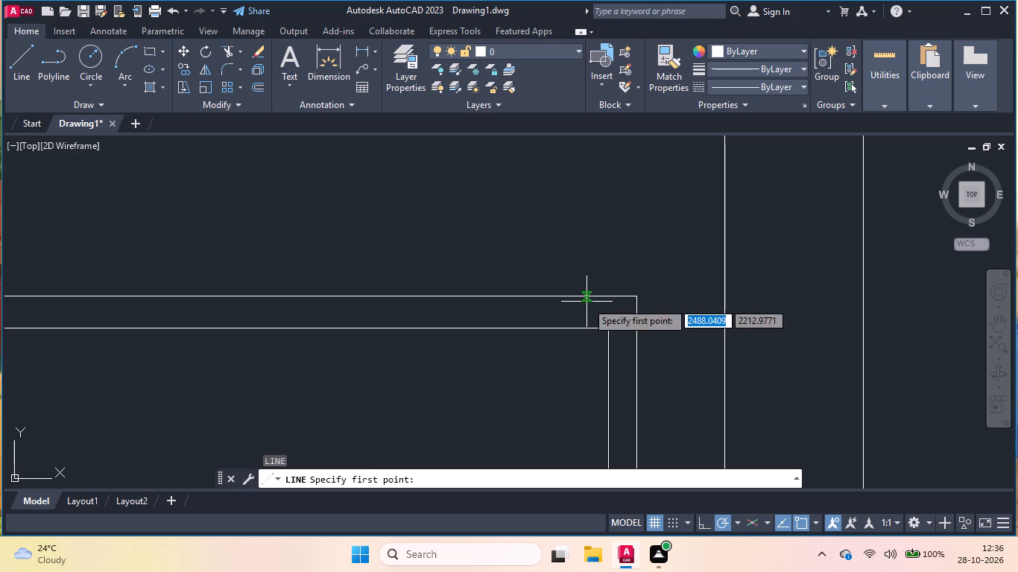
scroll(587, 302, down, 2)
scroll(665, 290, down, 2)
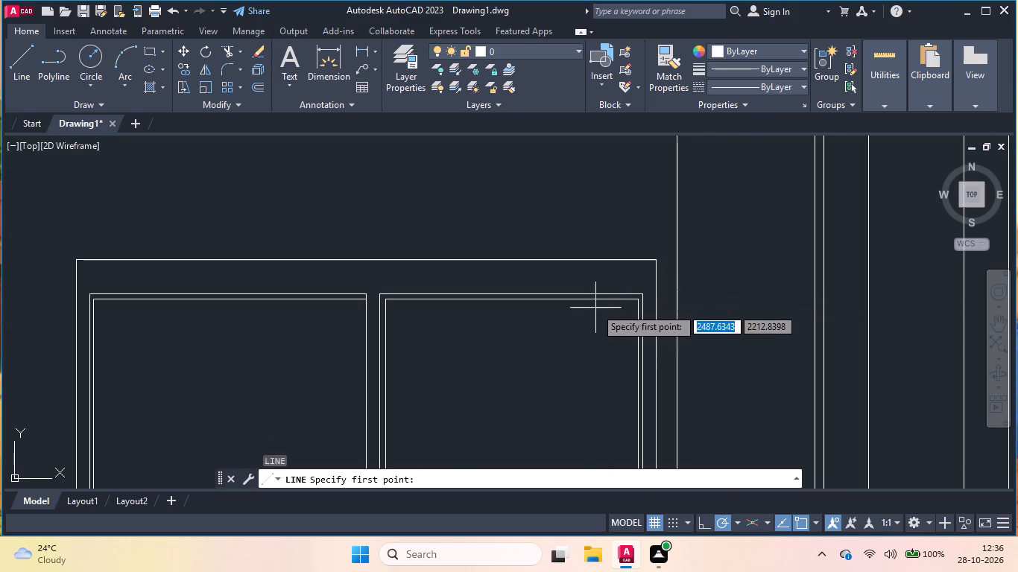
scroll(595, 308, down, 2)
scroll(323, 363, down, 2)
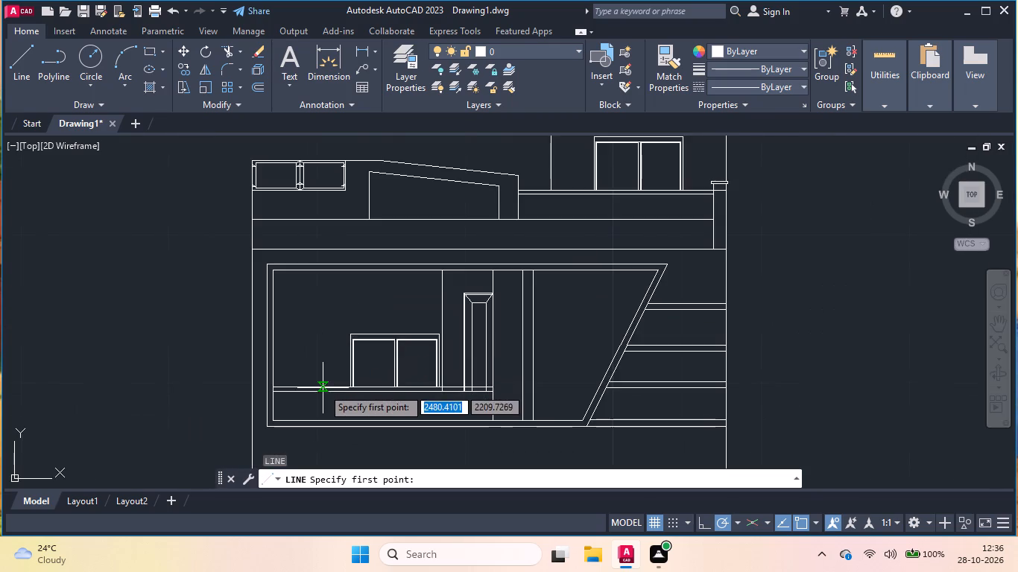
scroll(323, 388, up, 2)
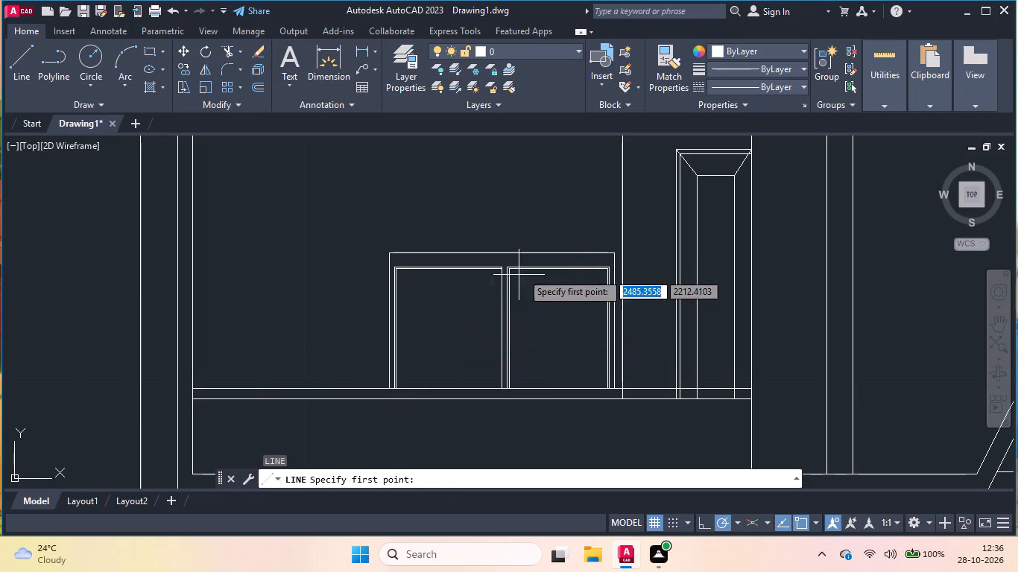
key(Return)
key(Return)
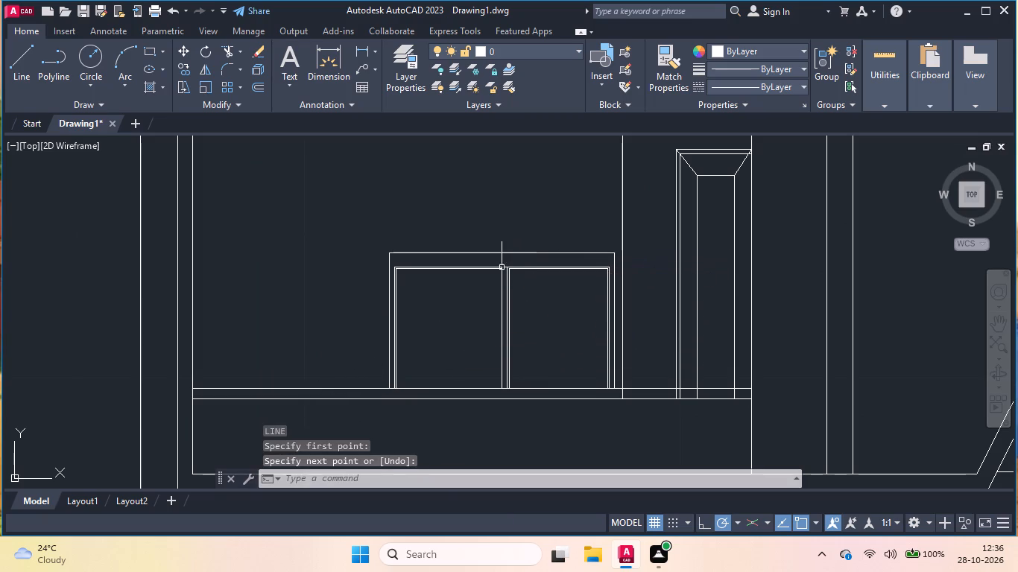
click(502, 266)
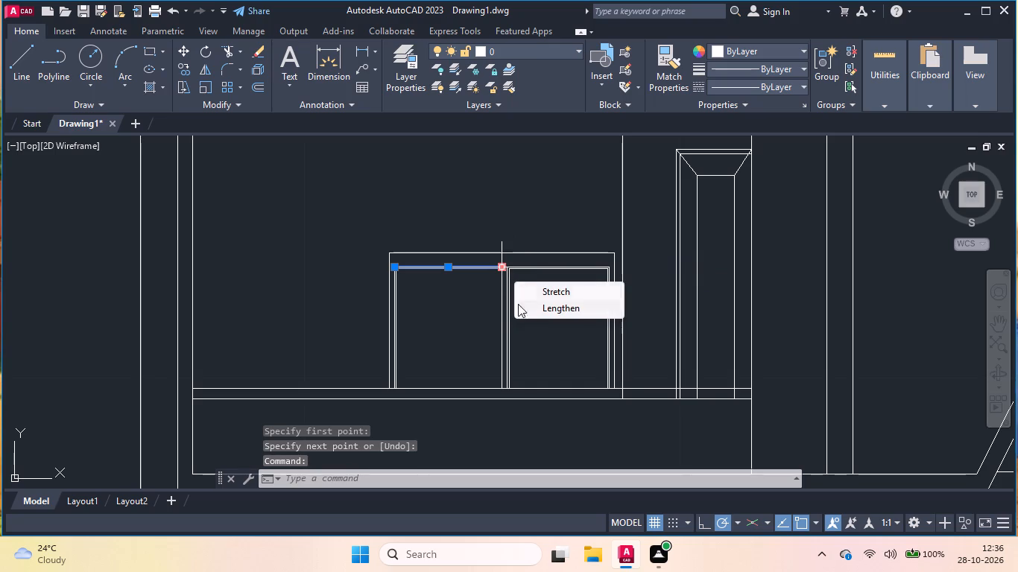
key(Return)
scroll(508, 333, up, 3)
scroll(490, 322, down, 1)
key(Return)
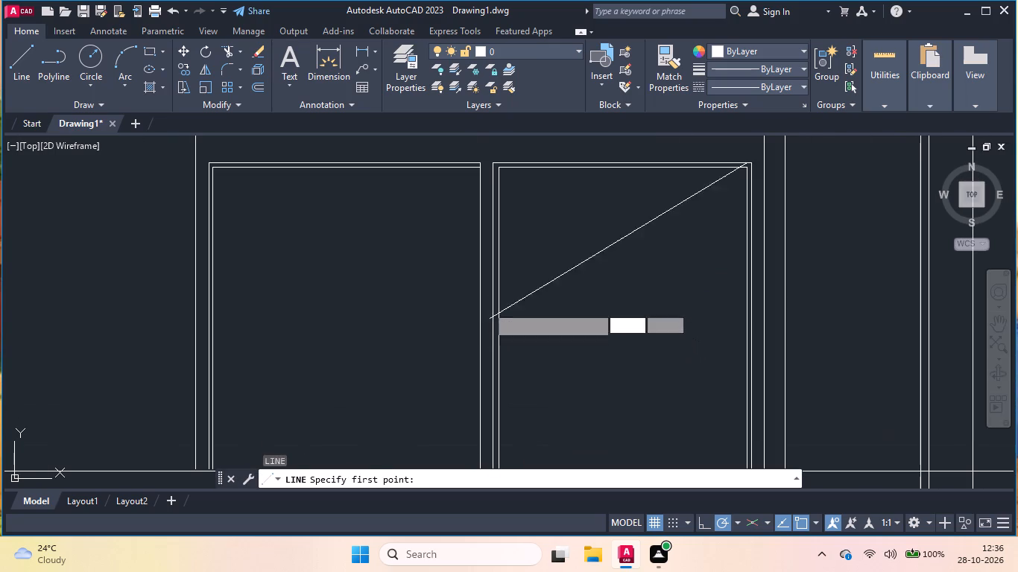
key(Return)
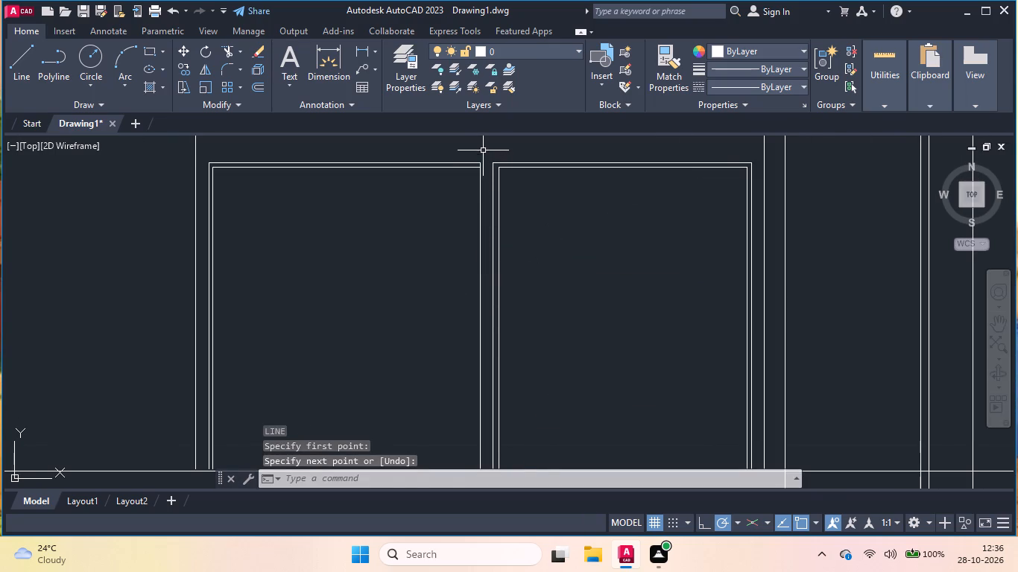
Copy the five lines of the copied window's west panel into the empty space west of the building.
click(483, 150)
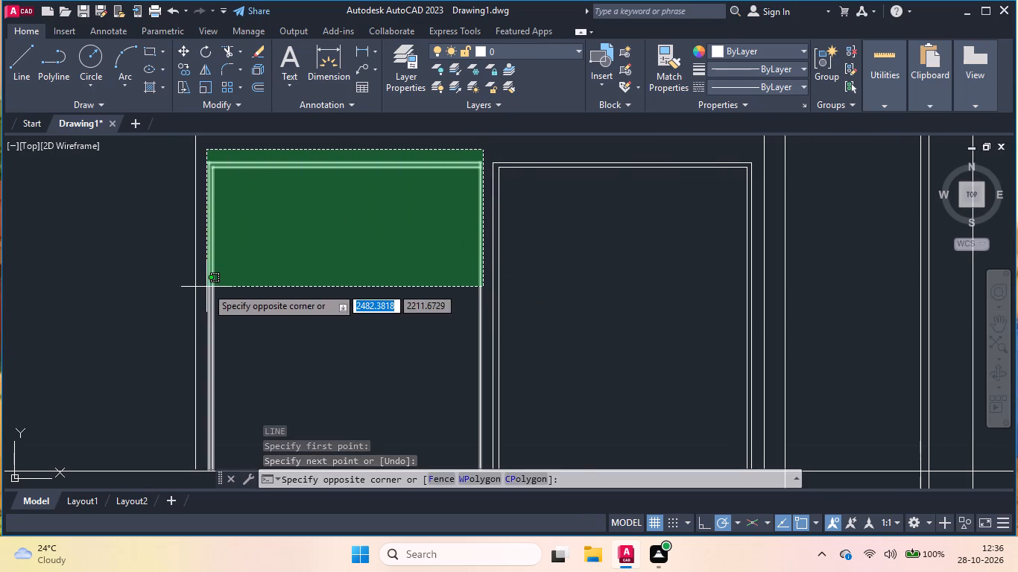
click(206, 287)
scroll(329, 252, down, 1)
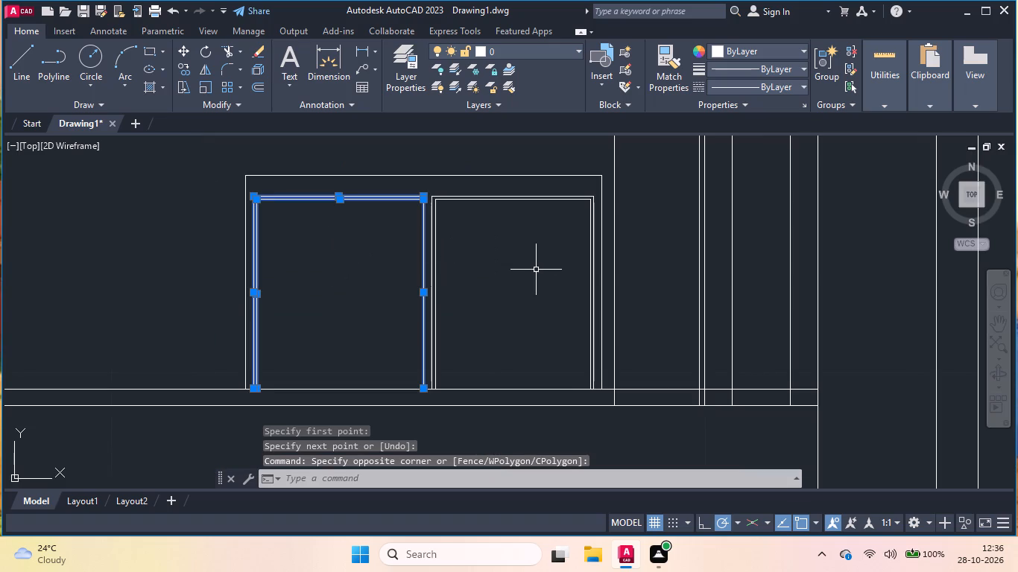
text(co)
key(Return)
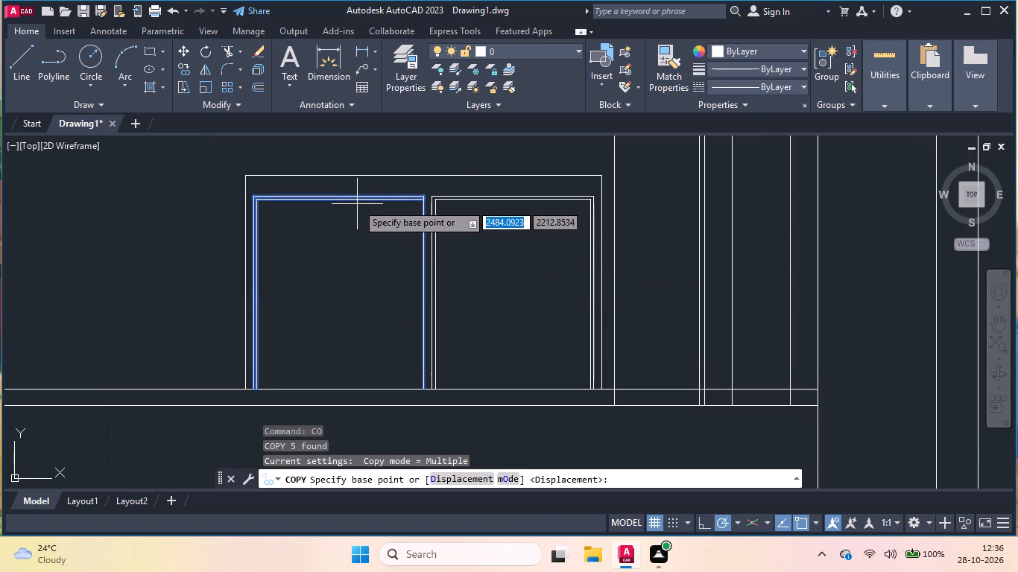
click(358, 198)
scroll(496, 270, down, 4)
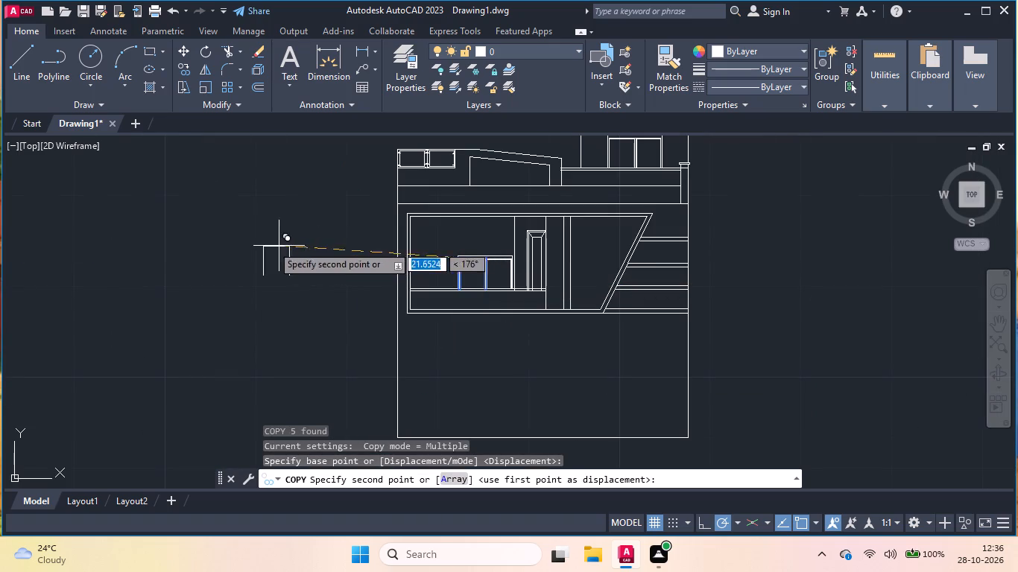
click(259, 267)
key(Return)
scroll(262, 279, up, 3)
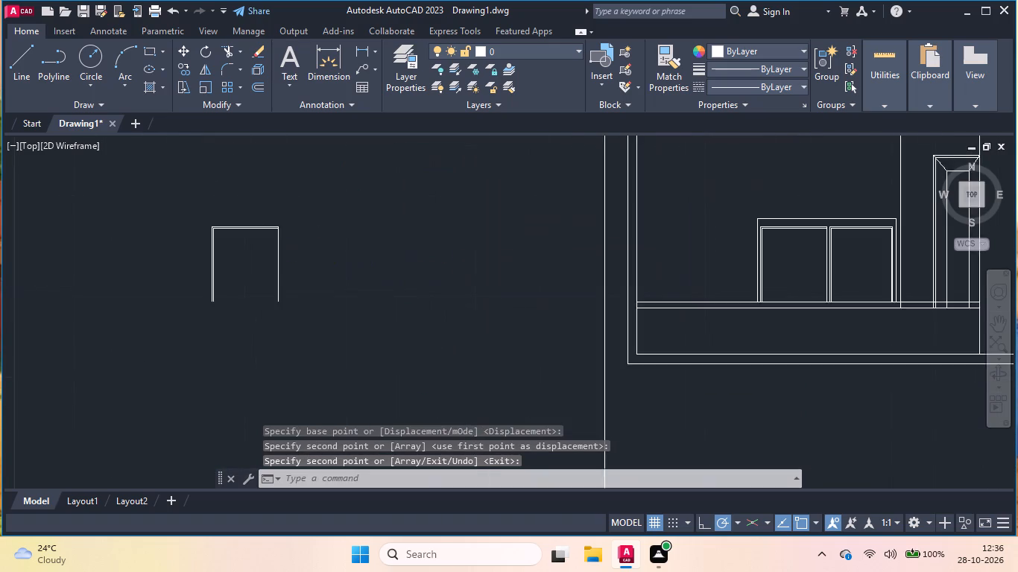
key(Return)
key(Return)
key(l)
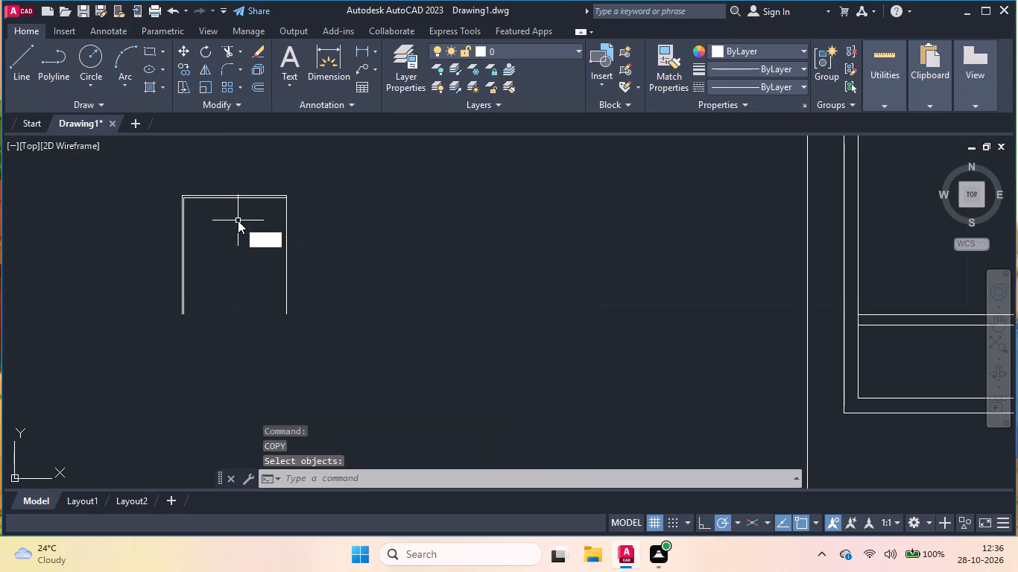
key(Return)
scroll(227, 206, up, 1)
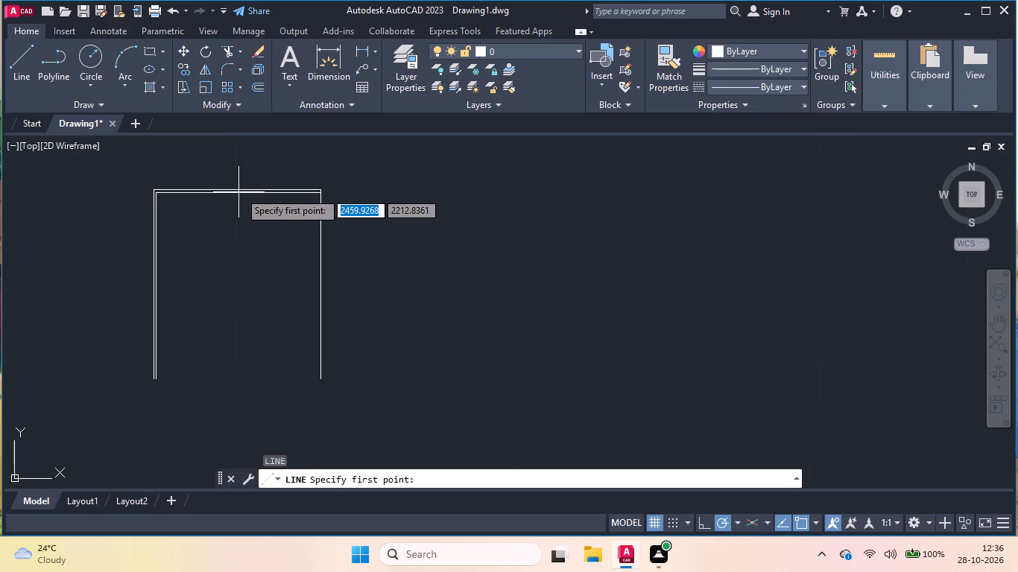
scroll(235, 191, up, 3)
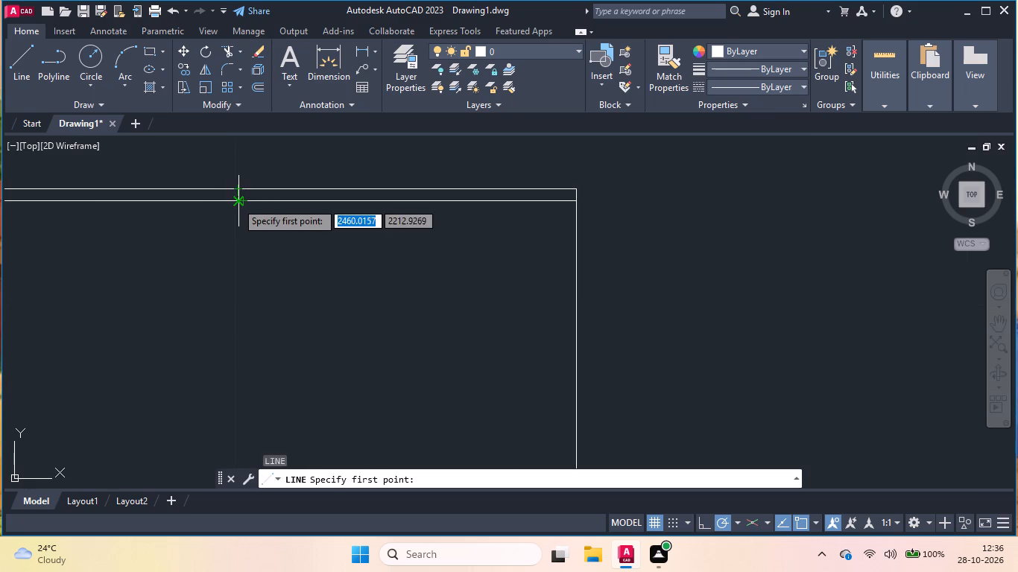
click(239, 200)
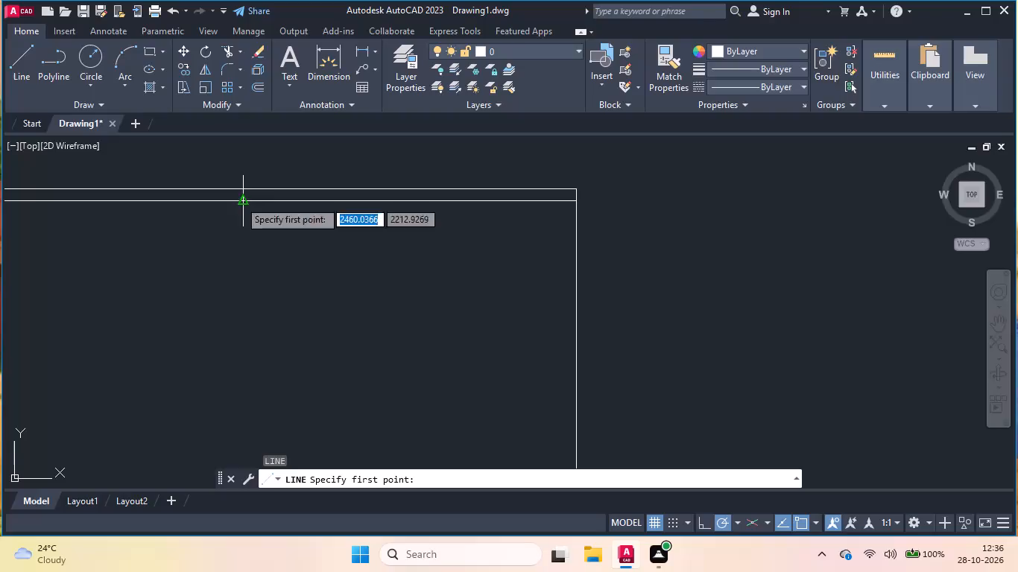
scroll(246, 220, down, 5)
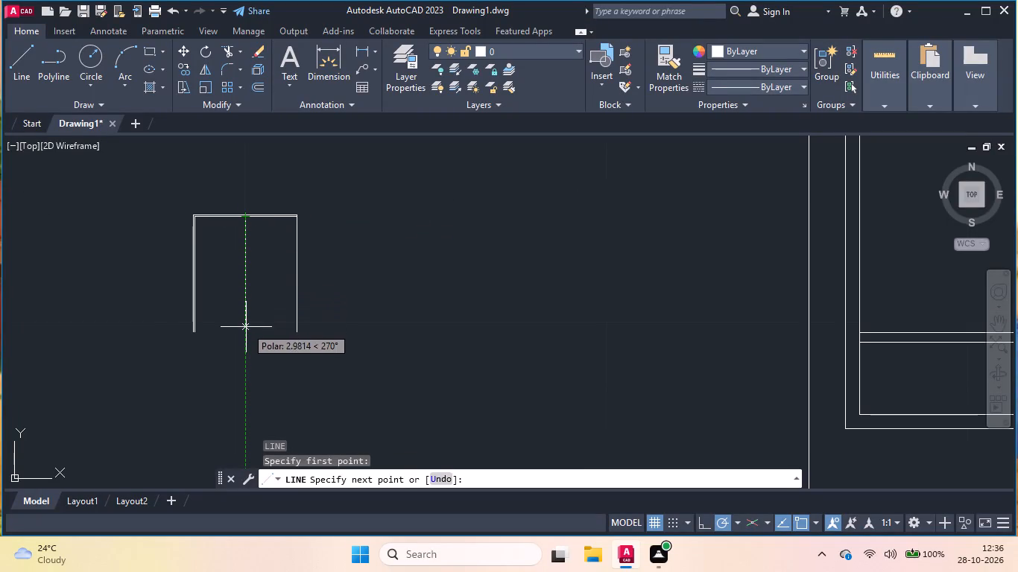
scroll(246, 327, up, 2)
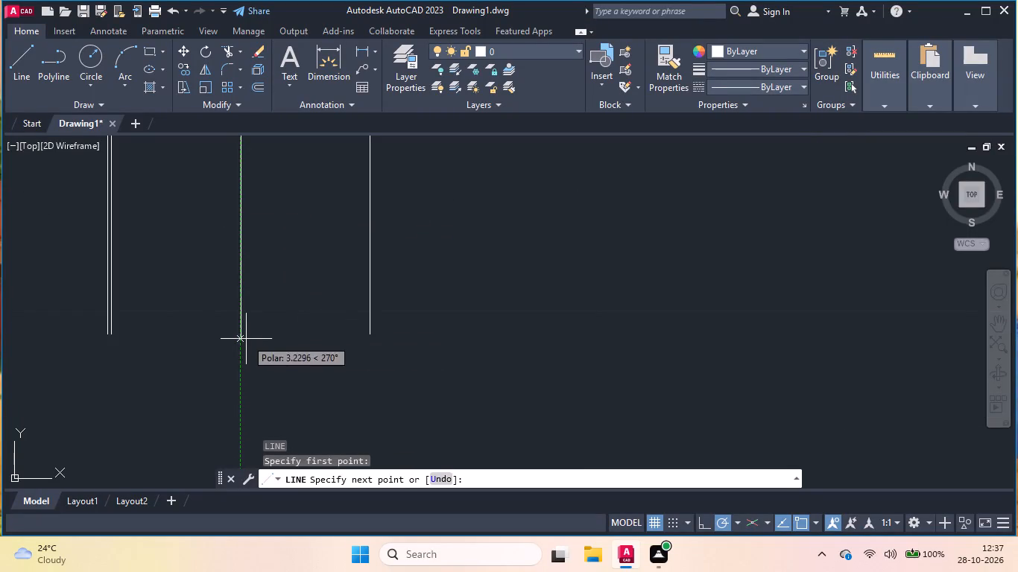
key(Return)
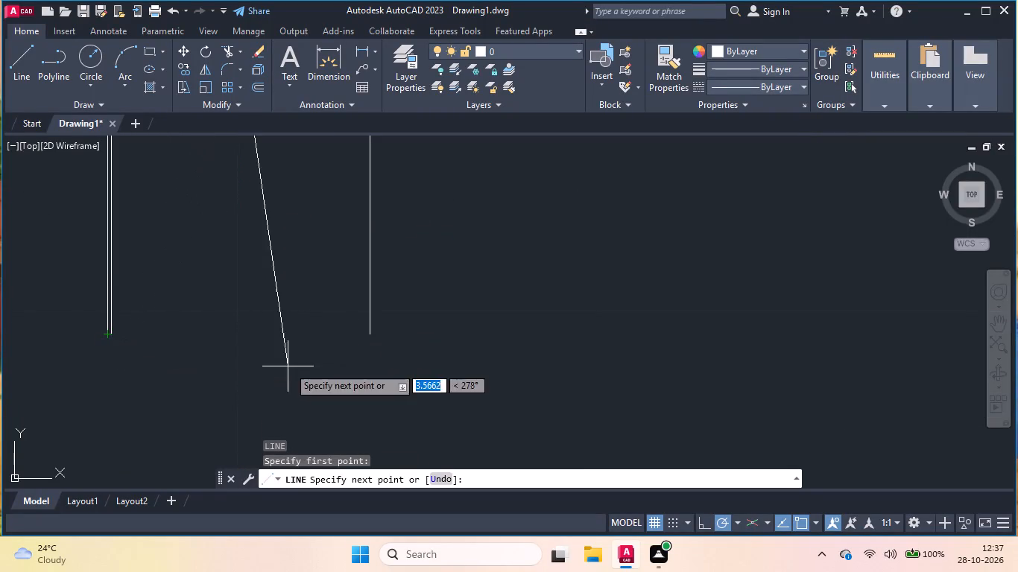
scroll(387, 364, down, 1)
Draw a vertical centre line in the loose panel copy, from the outer top line's midpoint to the bottom level of the verticals.
key(Return)
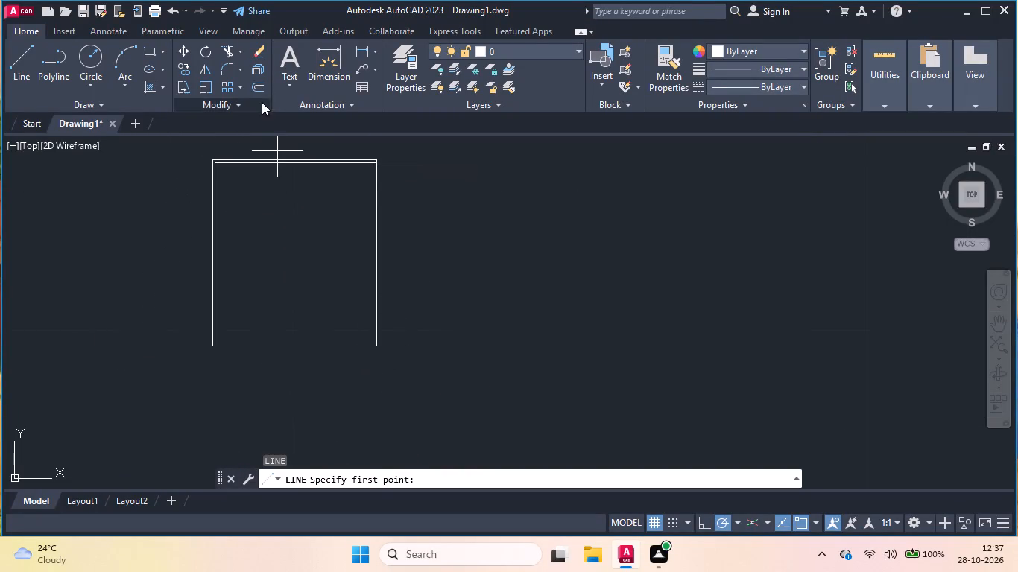
scroll(294, 159, up, 1)
click(294, 159)
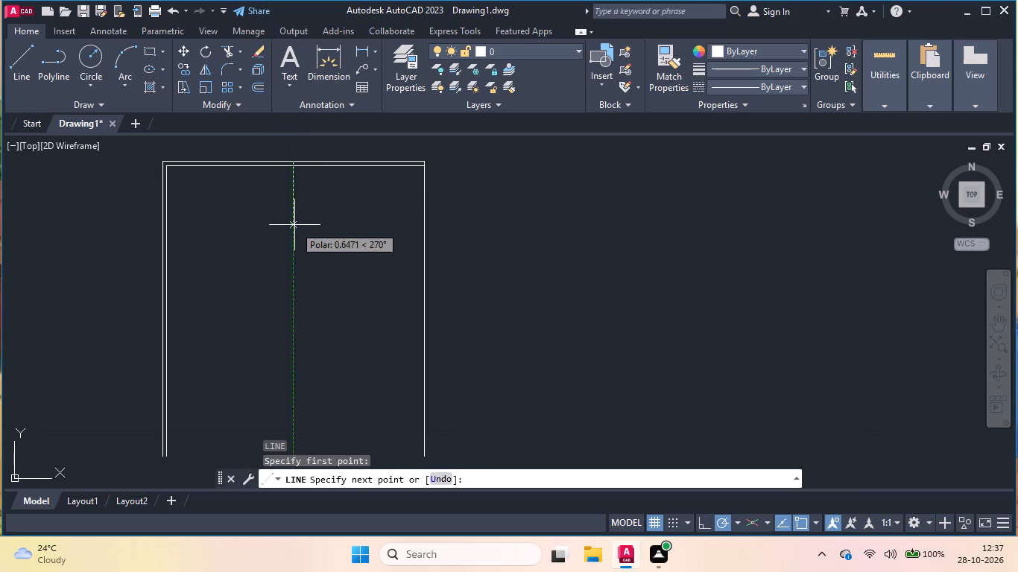
scroll(296, 267, down, 2)
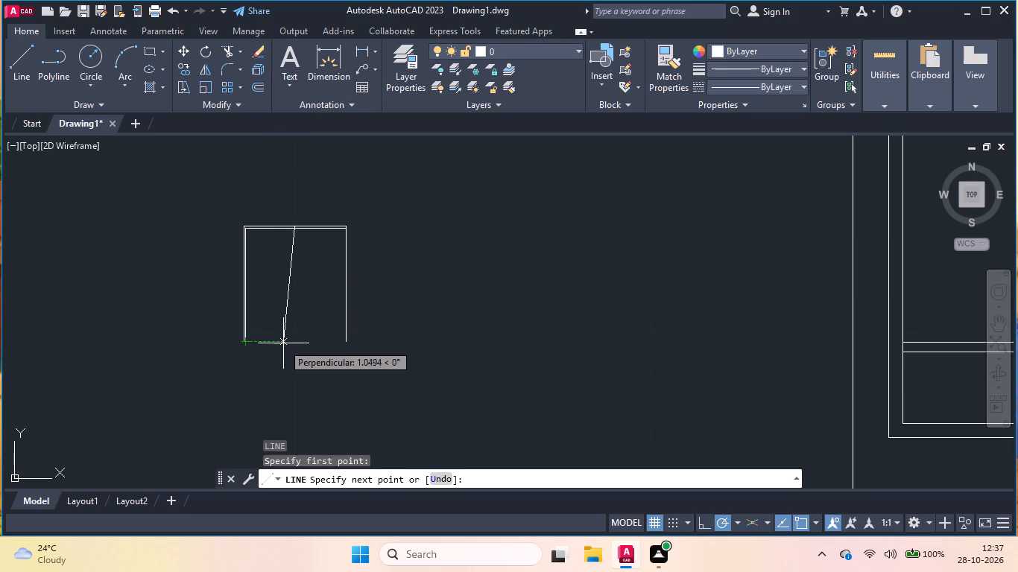
click(293, 342)
key(Return)
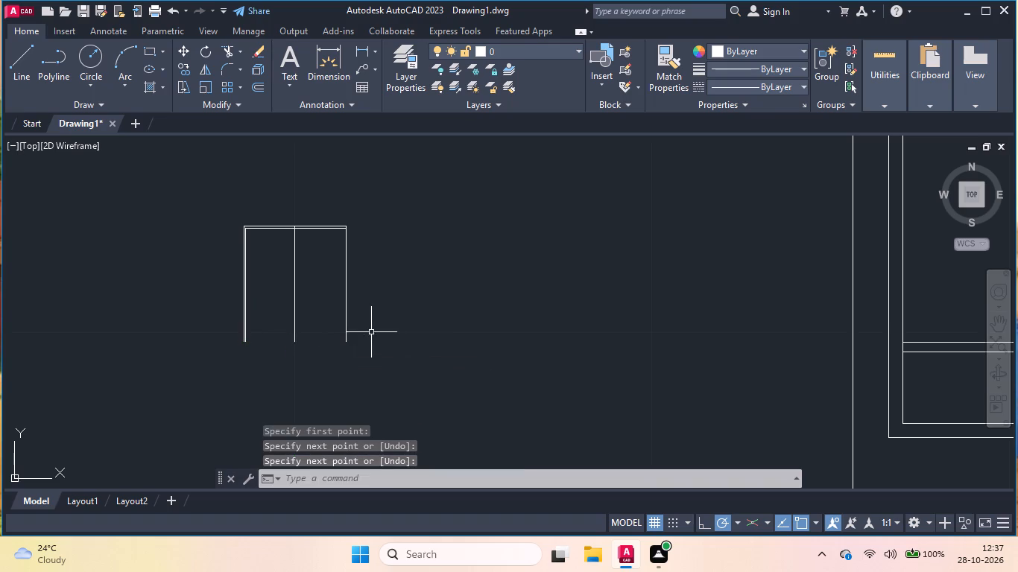
Erase the single vertical line on the east side of the loose panel copy.
click(381, 330)
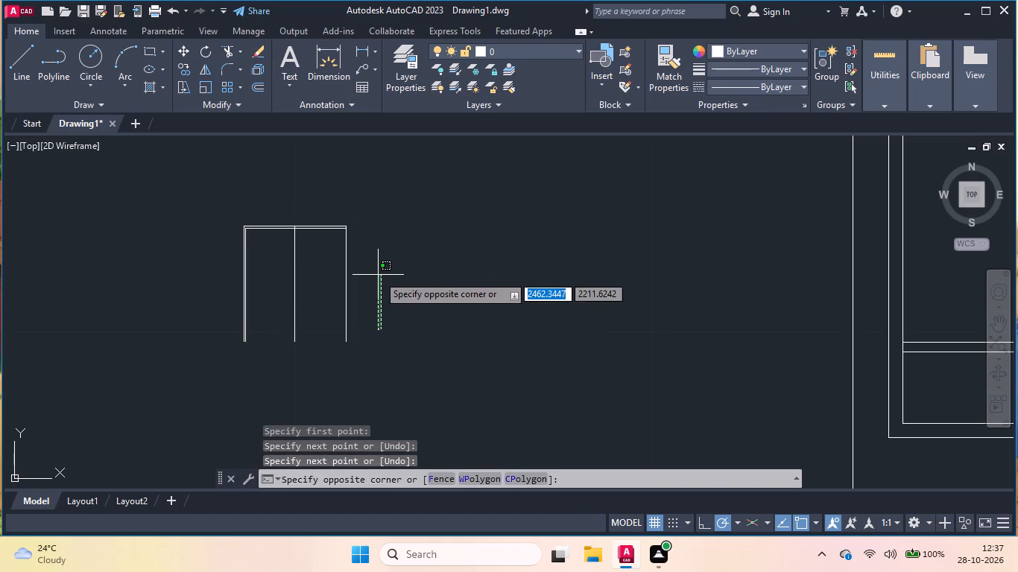
double_click(337, 274)
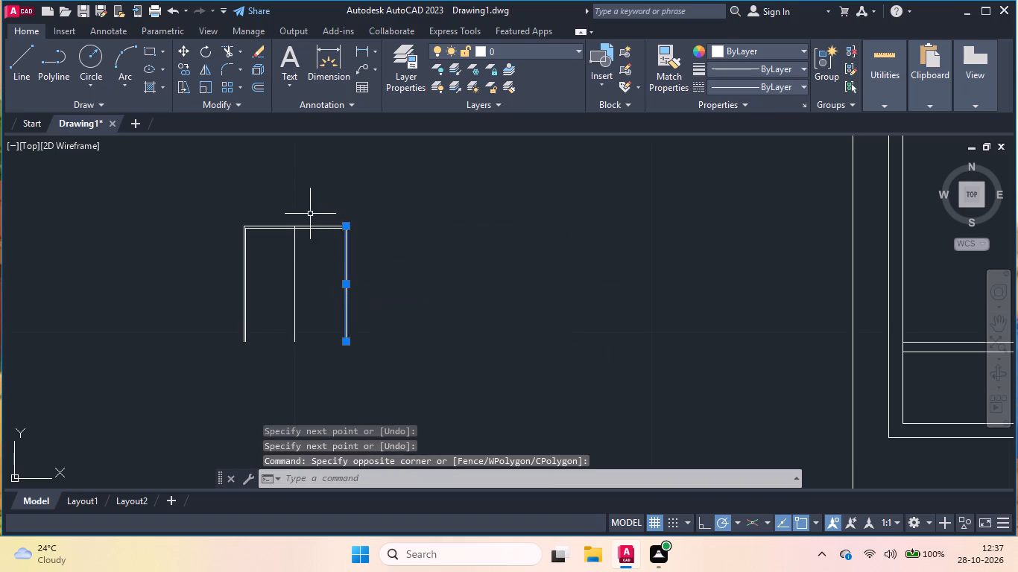
key(Delete)
Trim both top lines of the loose panel where they extend east of the centre line.
scroll(294, 230, up, 3)
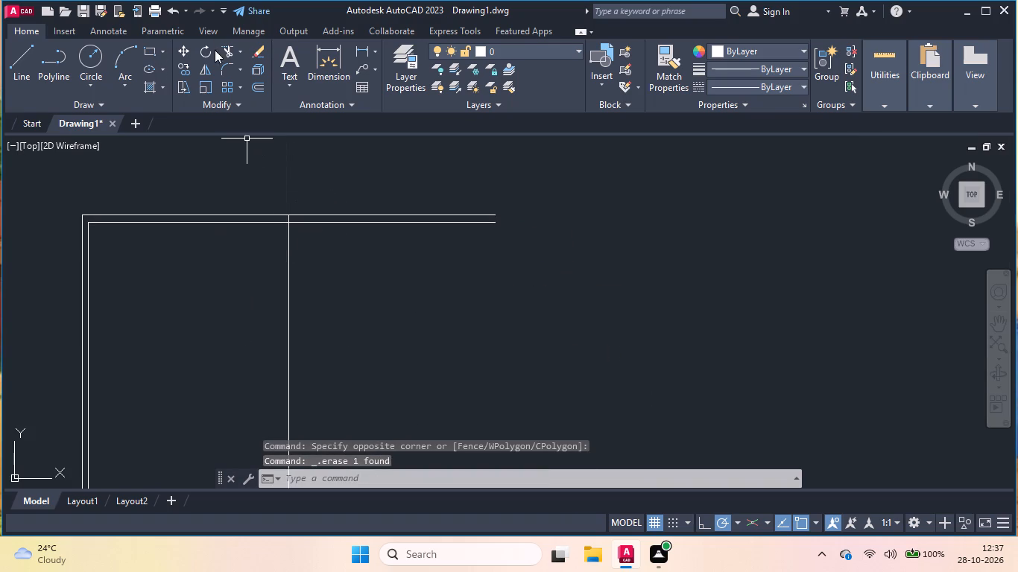
double_click(225, 48)
click(363, 214)
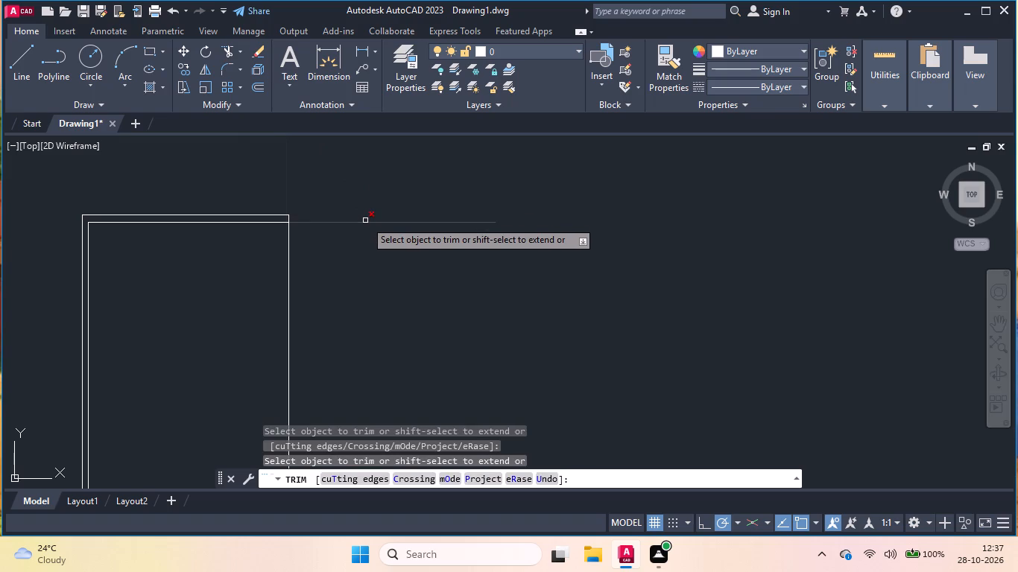
click(365, 220)
scroll(366, 217, down, 1)
key(Return)
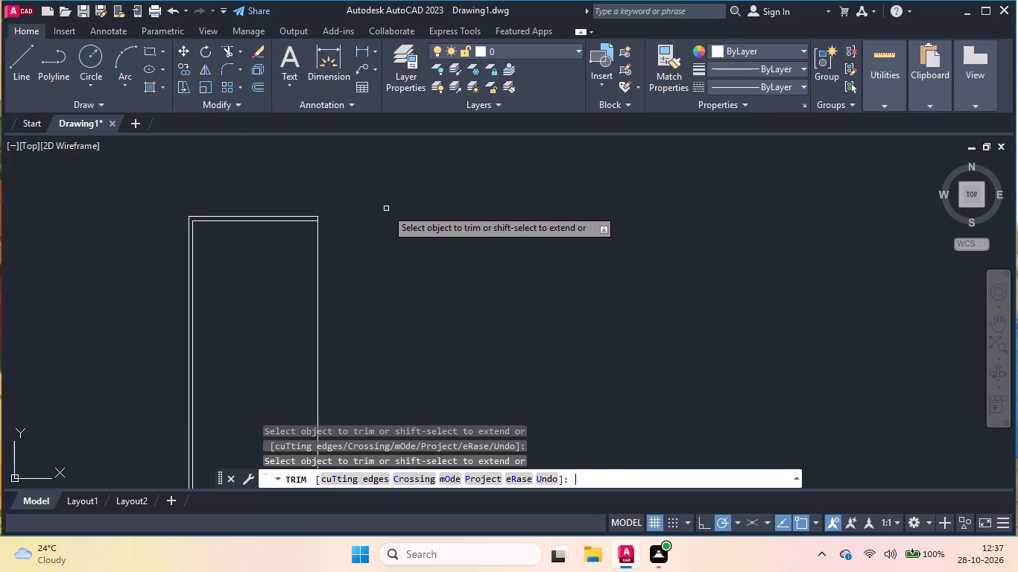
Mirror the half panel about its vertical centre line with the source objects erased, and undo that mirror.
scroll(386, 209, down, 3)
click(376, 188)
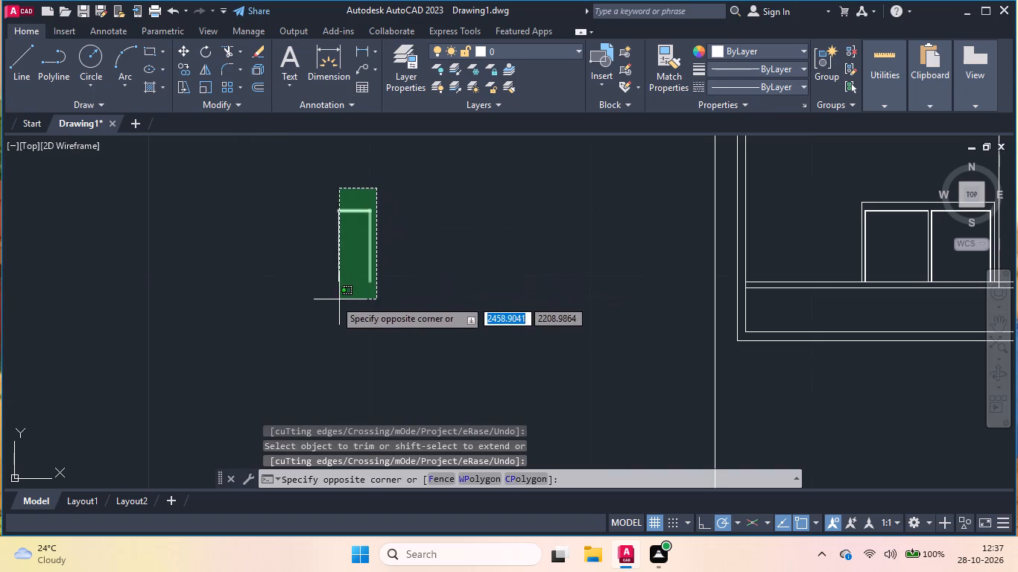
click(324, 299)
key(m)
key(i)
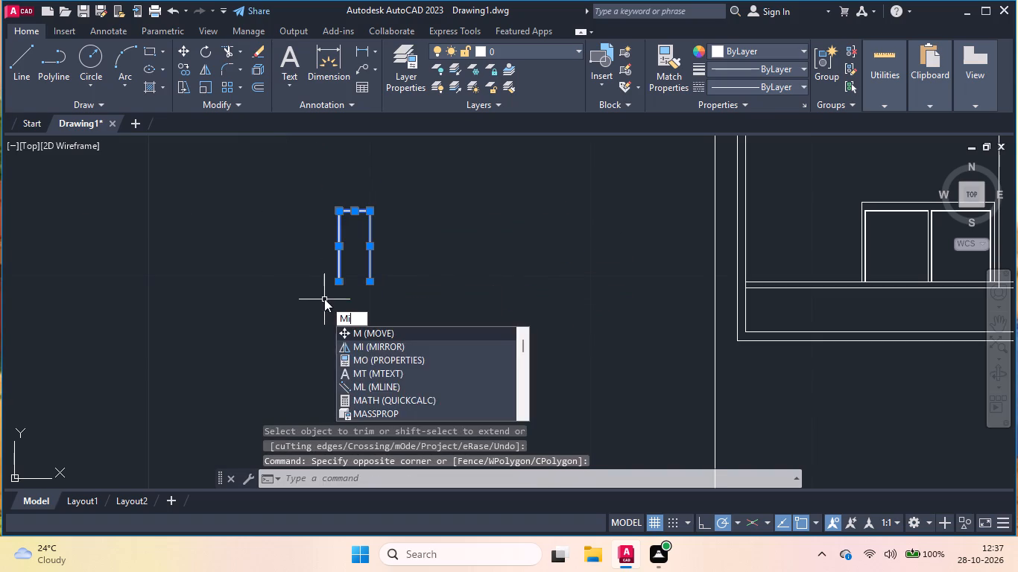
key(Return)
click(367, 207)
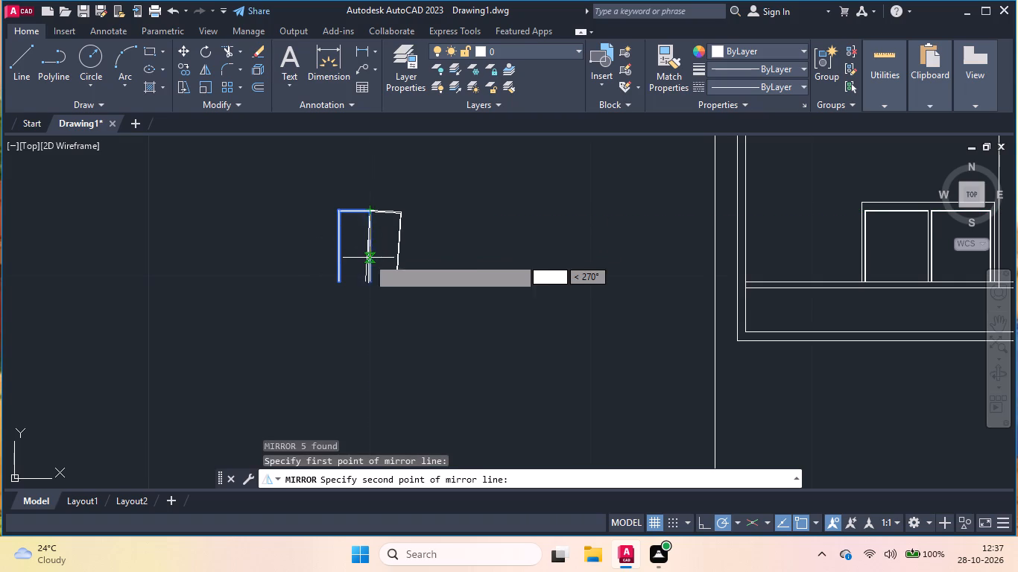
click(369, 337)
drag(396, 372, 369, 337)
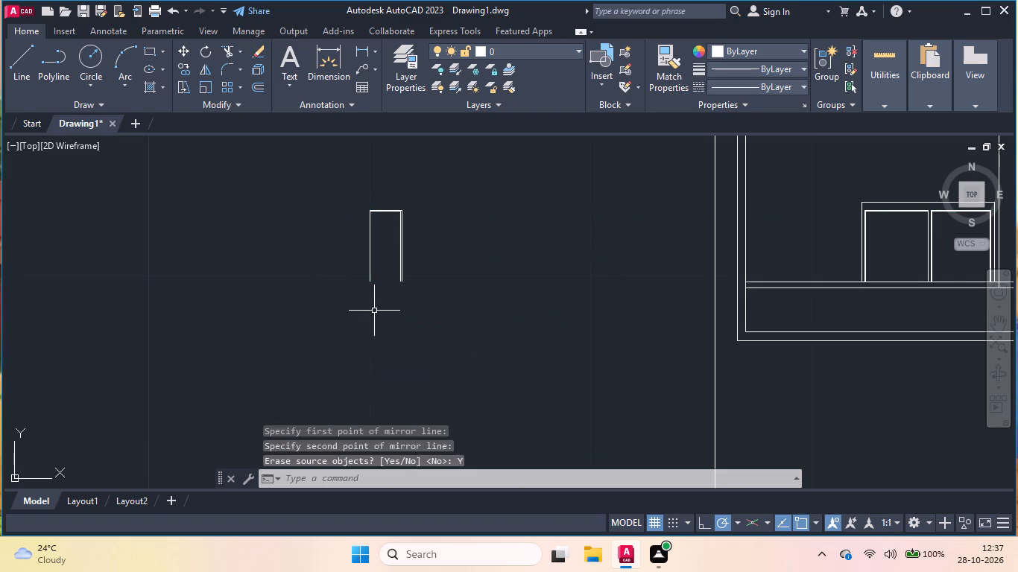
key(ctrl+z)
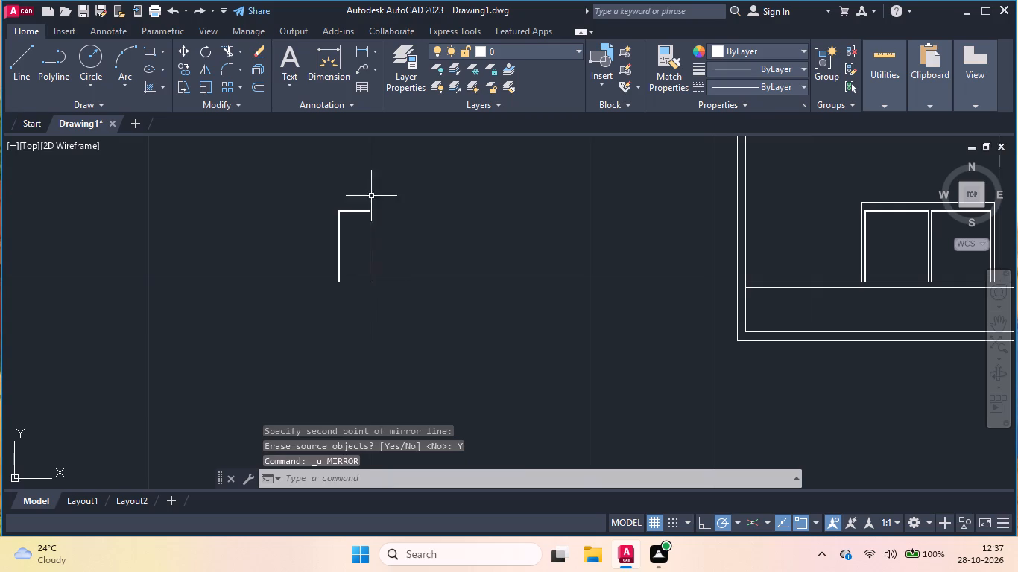
Mirror the half panel eastward about its vertical centre line, keeping the source objects.
click(371, 182)
drag(373, 198, 375, 223)
click(408, 188)
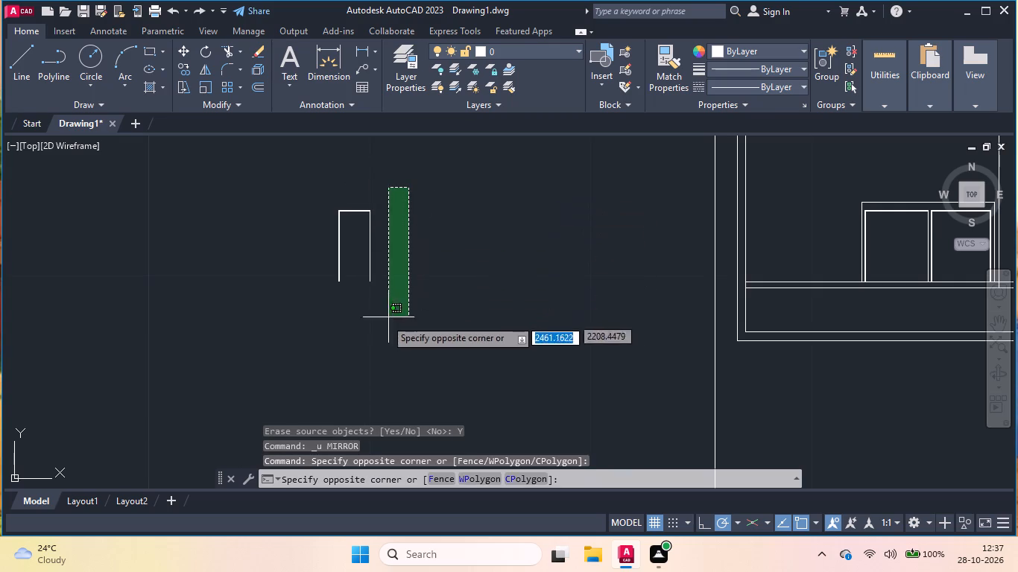
click(324, 318)
text(mi)
key(Return)
click(371, 210)
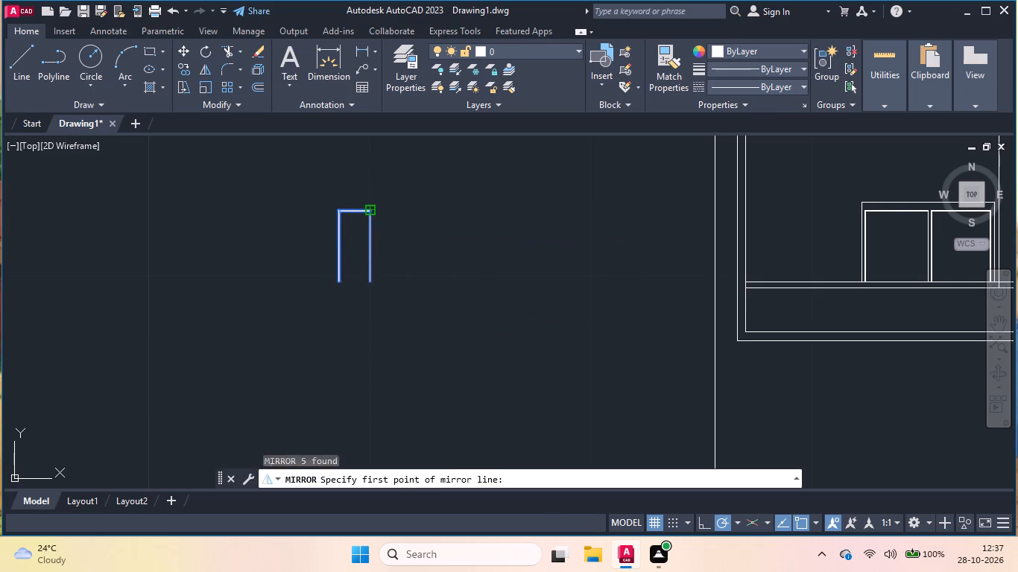
click(367, 337)
drag(388, 387, 367, 337)
Draw a second vertical line just east of the loose panel's centre line, from the inner top line to the panel's bottom.
scroll(366, 209, up, 2)
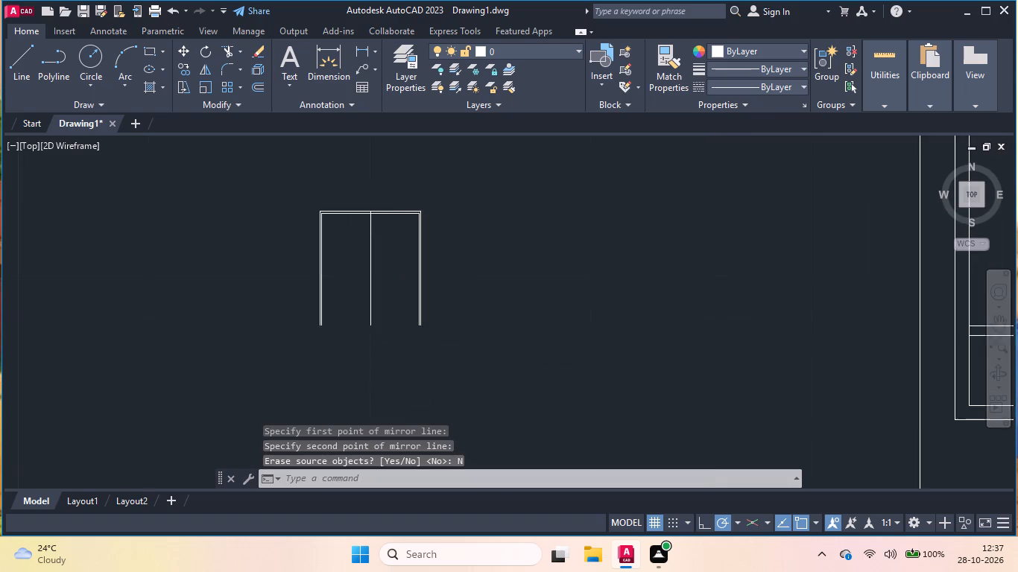
scroll(384, 234, up, 4)
scroll(384, 230, down, 2)
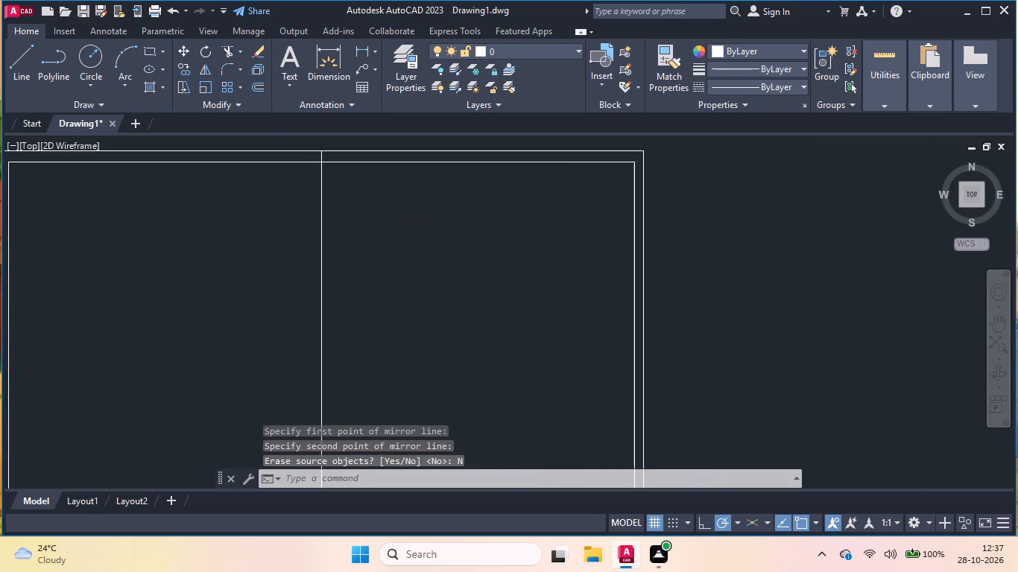
key(l)
key(Return)
scroll(384, 229, down, 1)
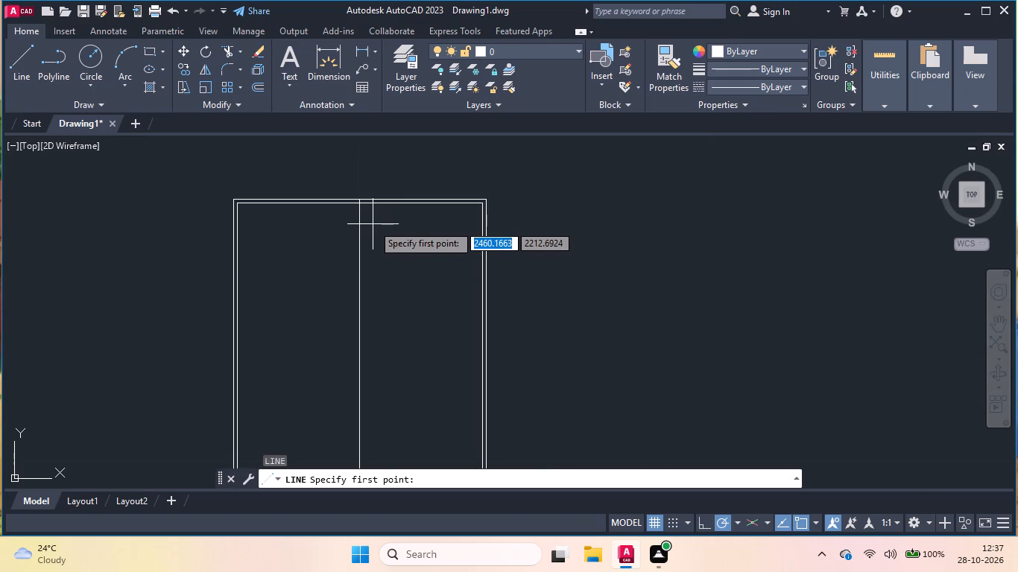
scroll(373, 223, up, 1)
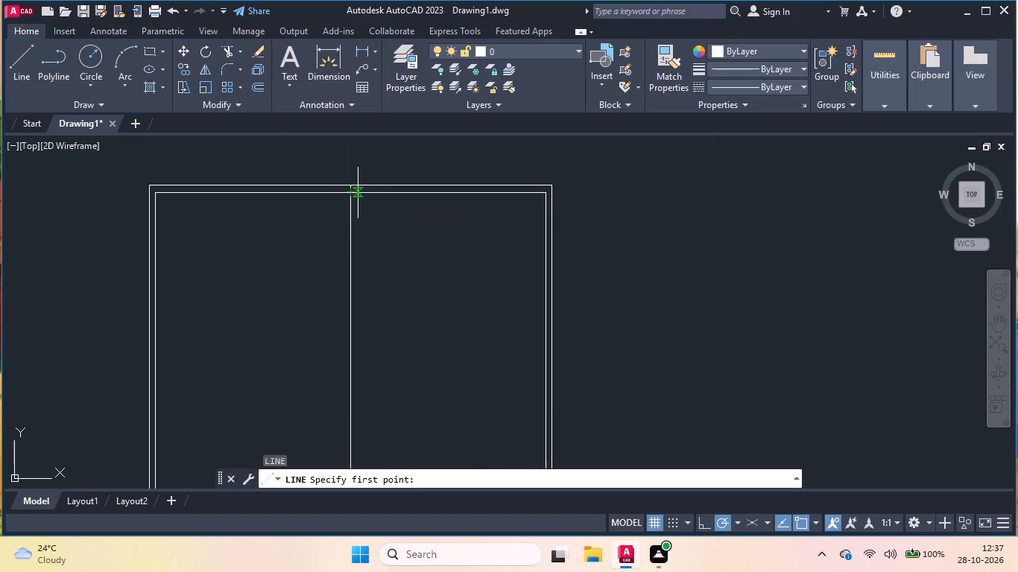
click(358, 193)
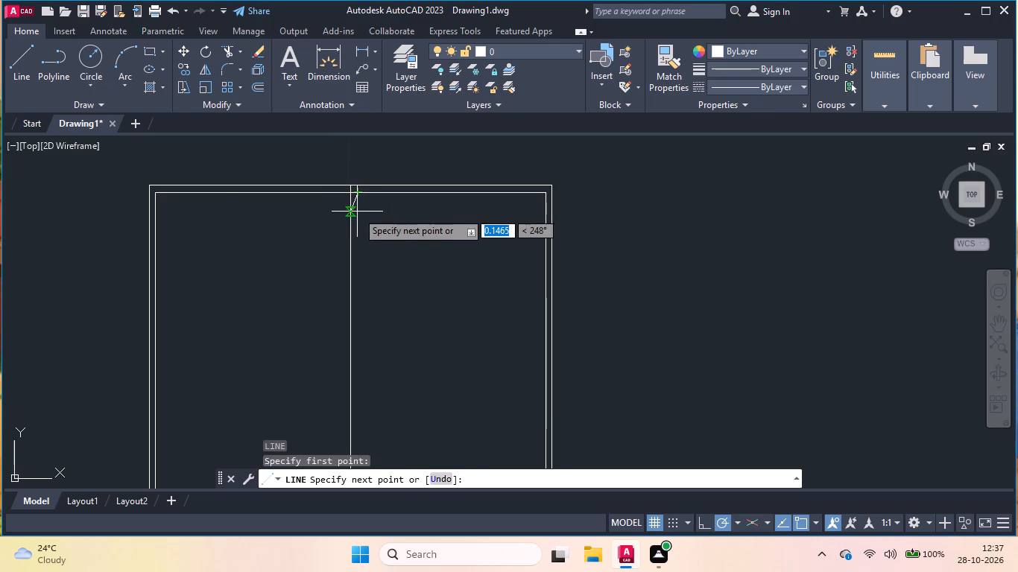
scroll(357, 212, down, 2)
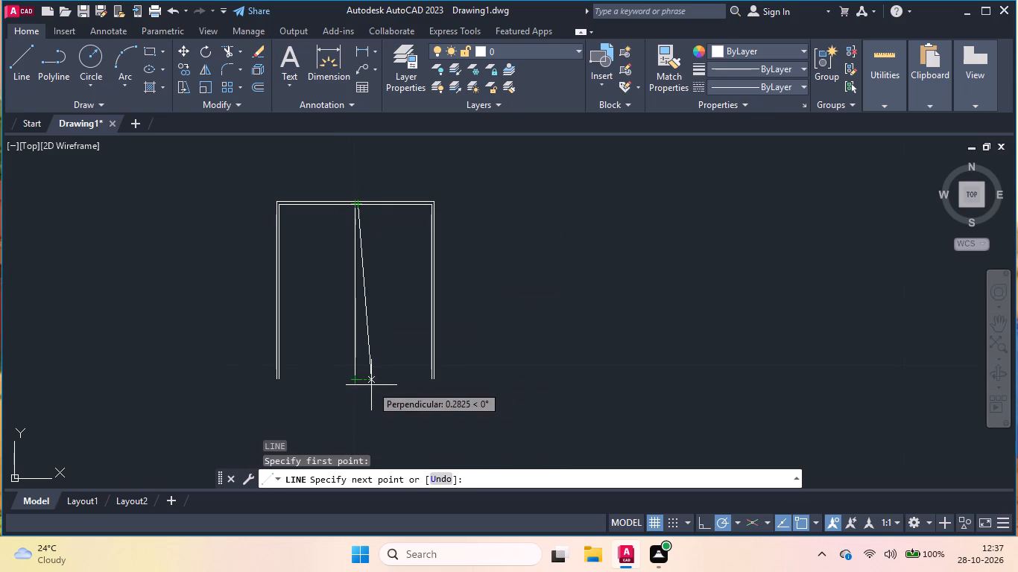
scroll(366, 386, up, 3)
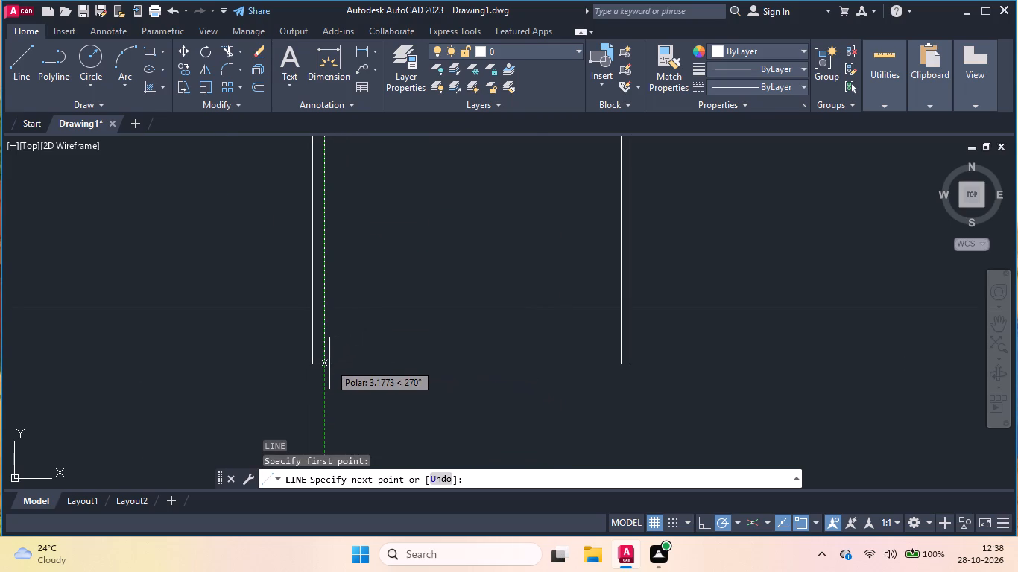
click(325, 365)
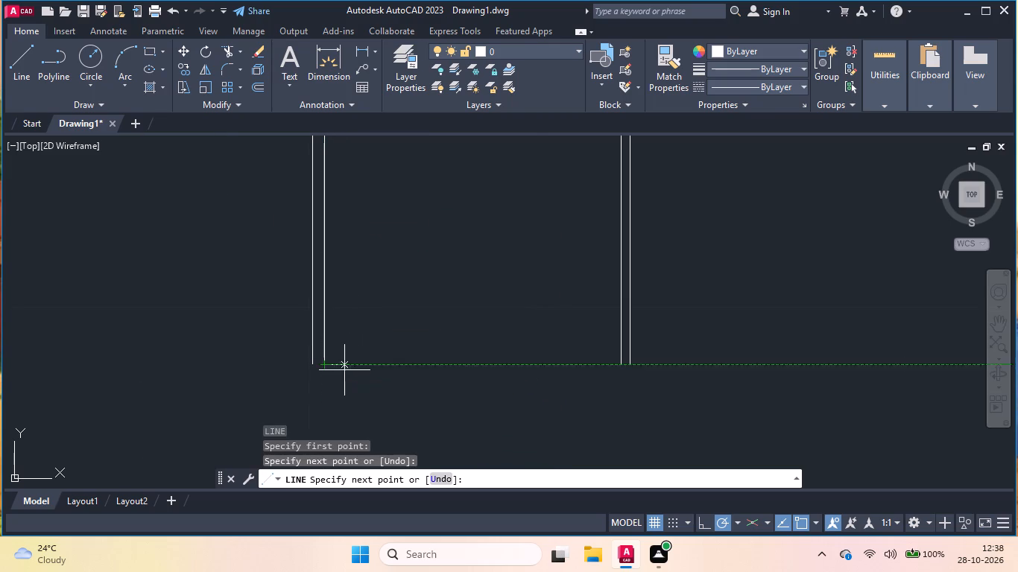
key(Return)
Trim the centre line above the inner top line, and the inner top line between the two centre verticals.
scroll(348, 354, down, 2)
scroll(344, 289, down, 2)
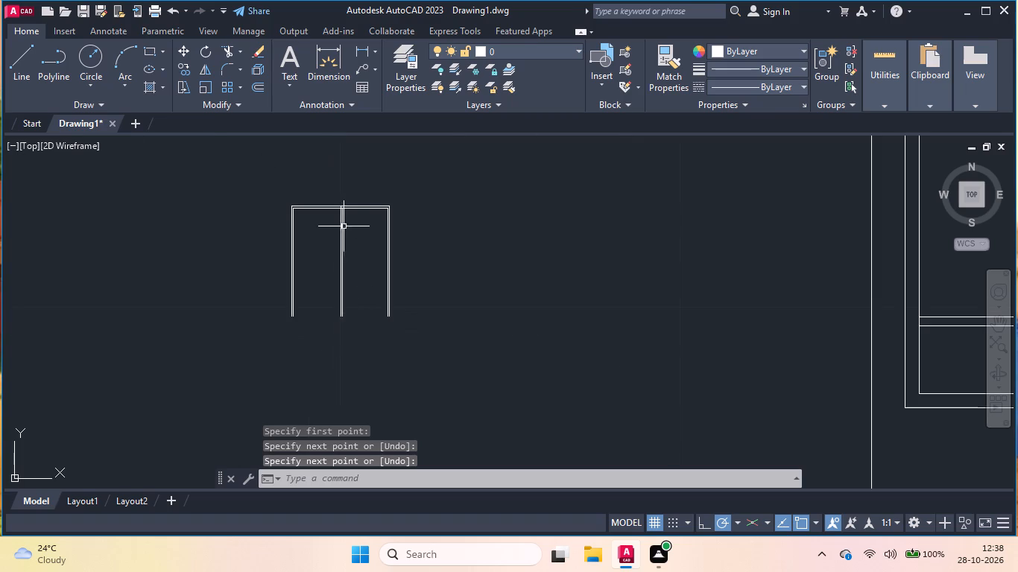
scroll(339, 202, up, 6)
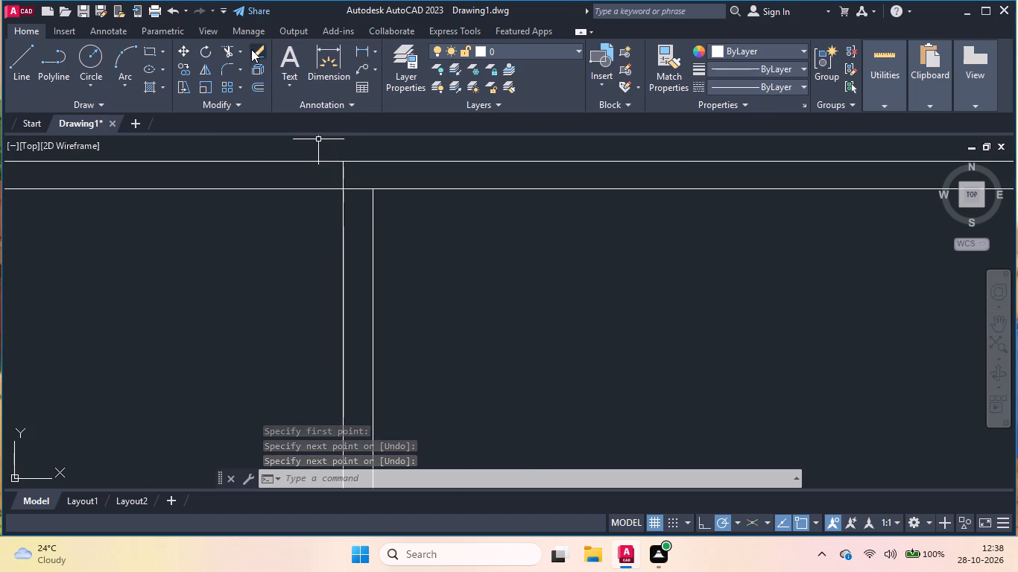
click(229, 49)
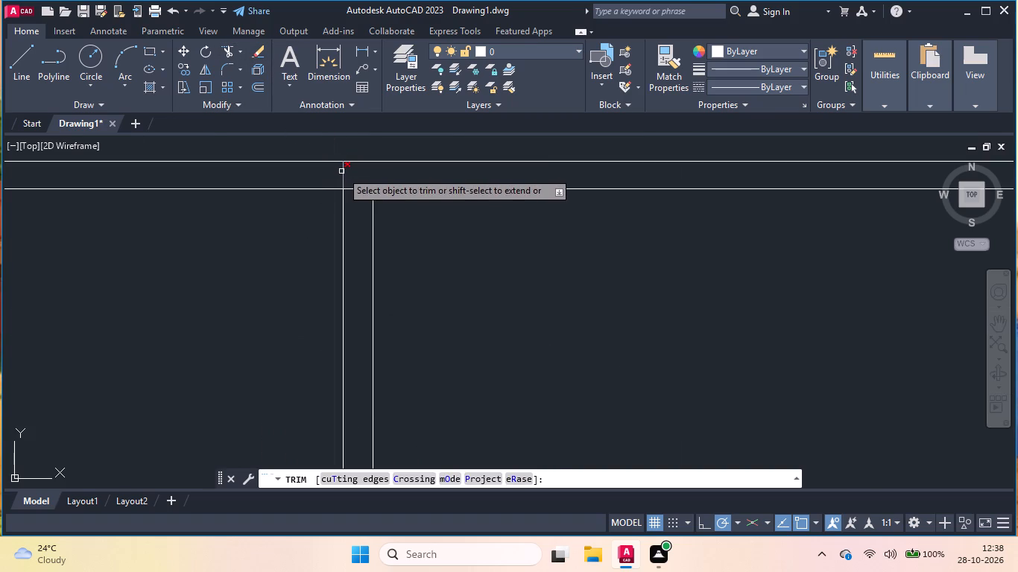
click(341, 171)
click(358, 189)
click(344, 172)
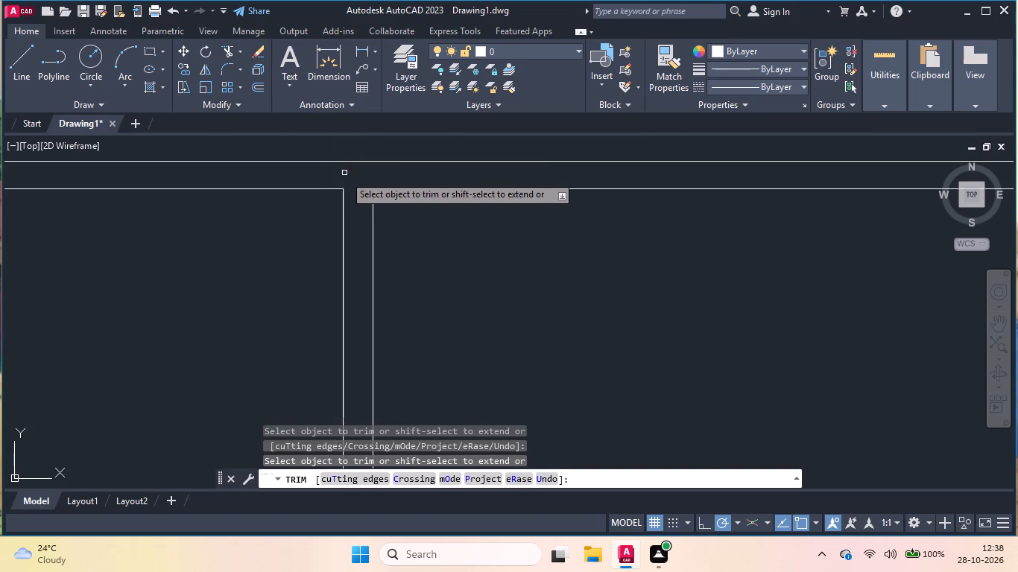
scroll(430, 263, down, 3)
scroll(636, 252, down, 2)
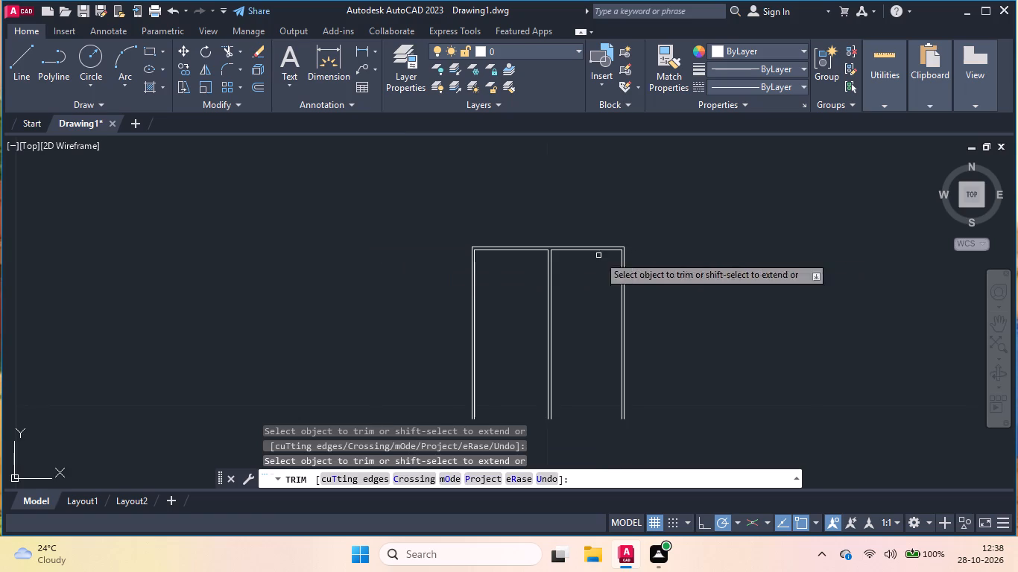
scroll(324, 284, down, 2)
key(Return)
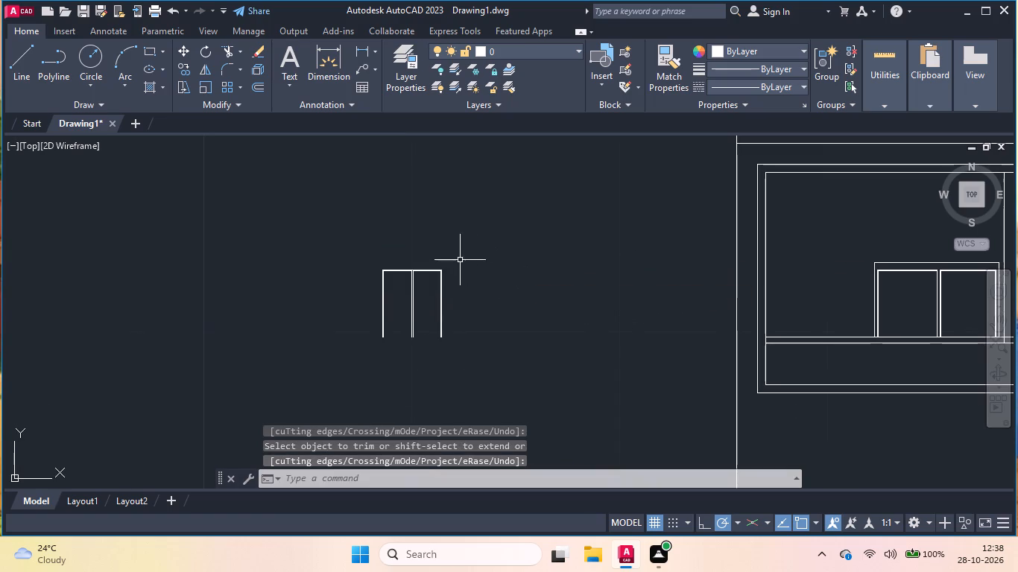
Move the whole loose panel into the building's trapezoidal opening, west of the existing window, with its bottom on the upper sill line.
click(467, 247)
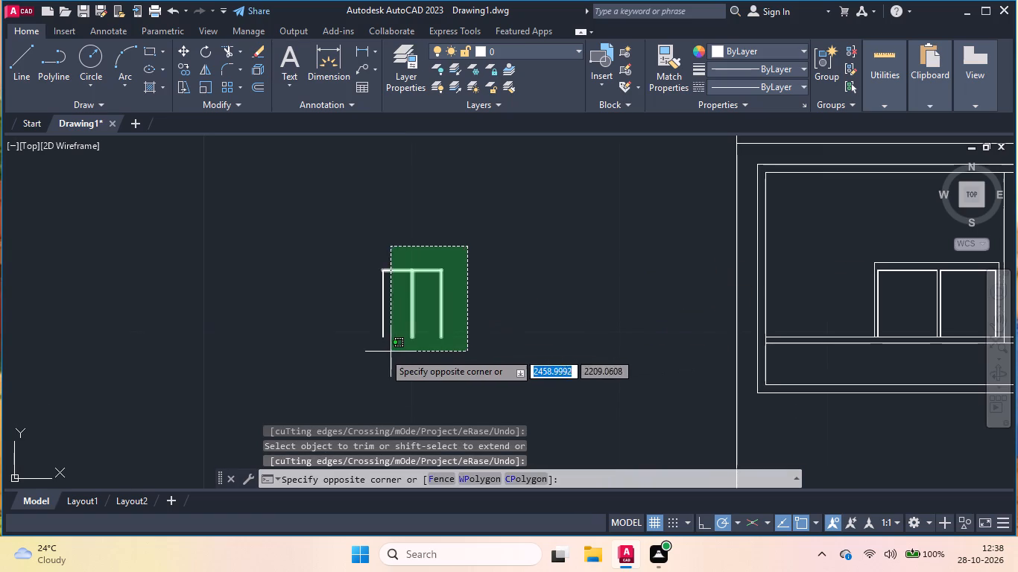
click(361, 354)
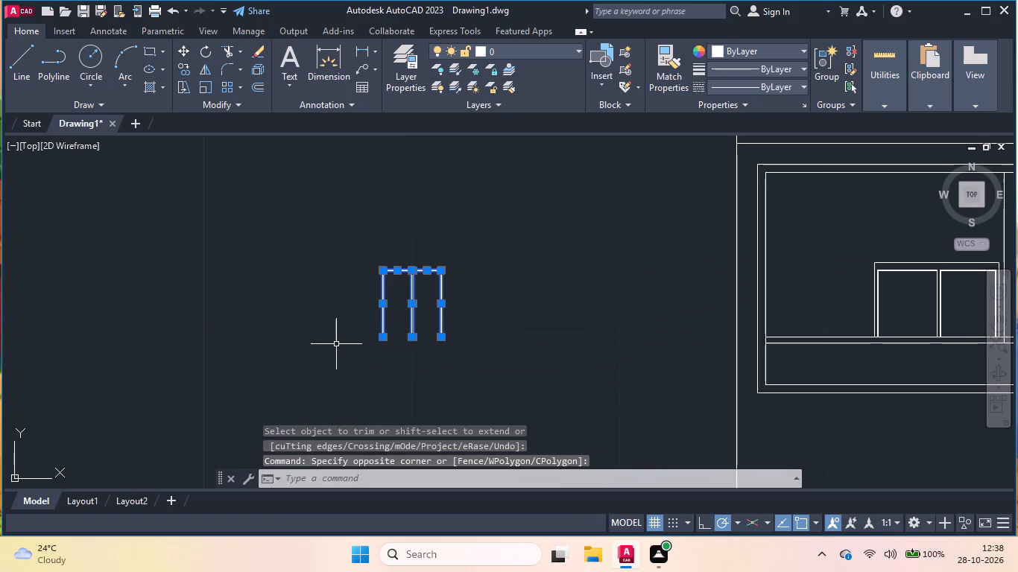
key(m)
key(Return)
click(409, 268)
scroll(309, 270, down, 2)
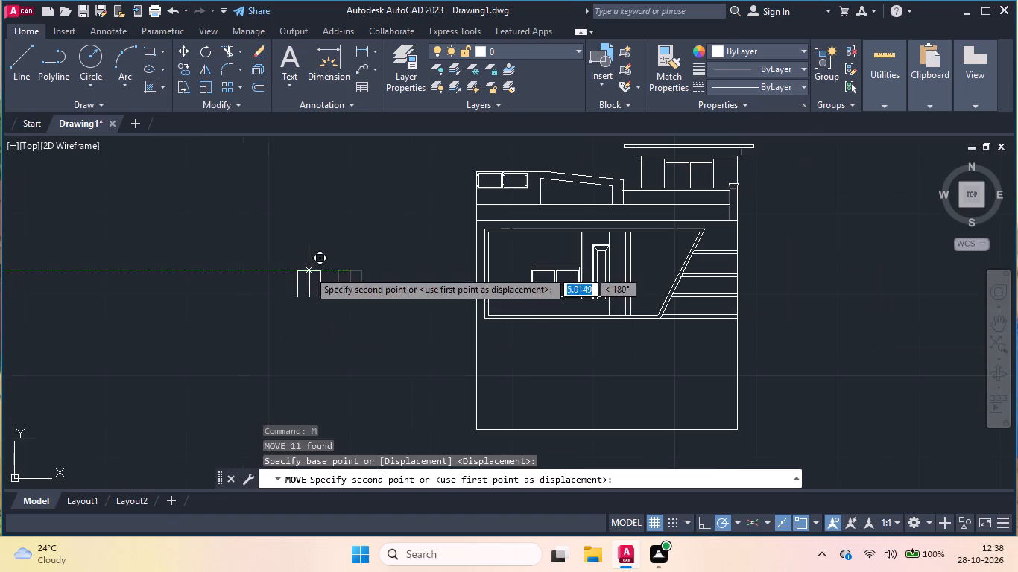
scroll(500, 276, up, 3)
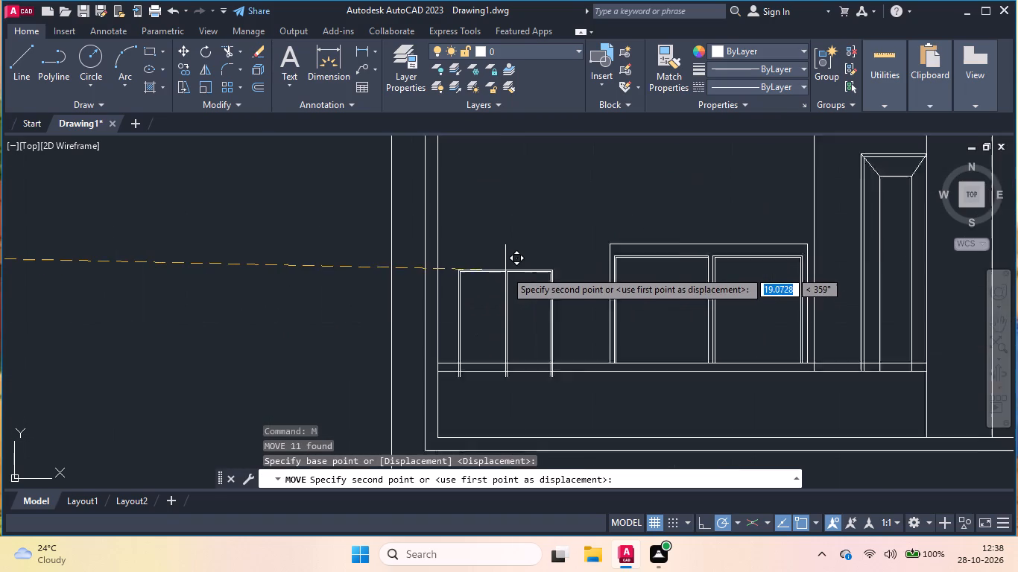
scroll(505, 270, up, 1)
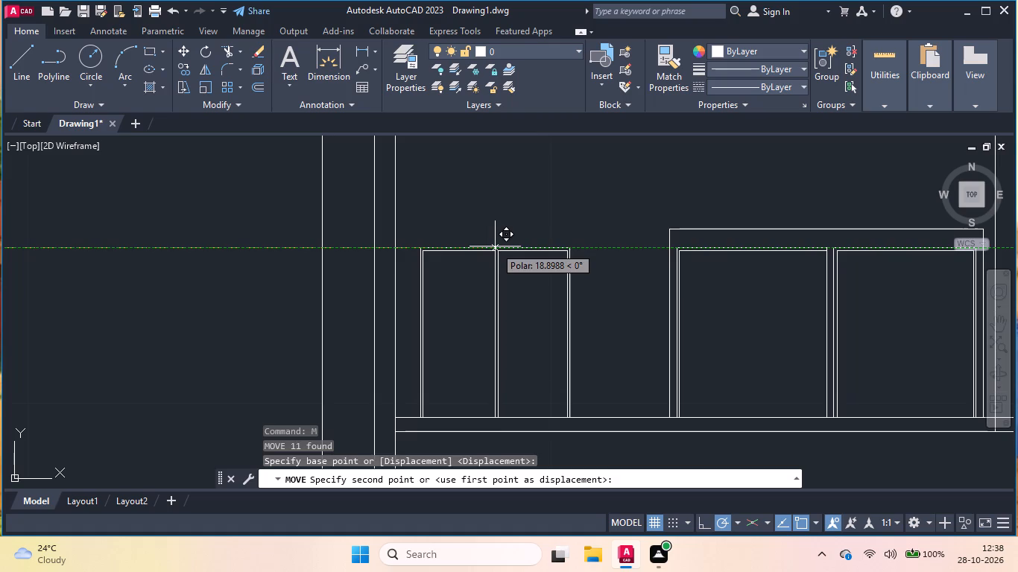
click(495, 247)
key(Return)
key(Return)
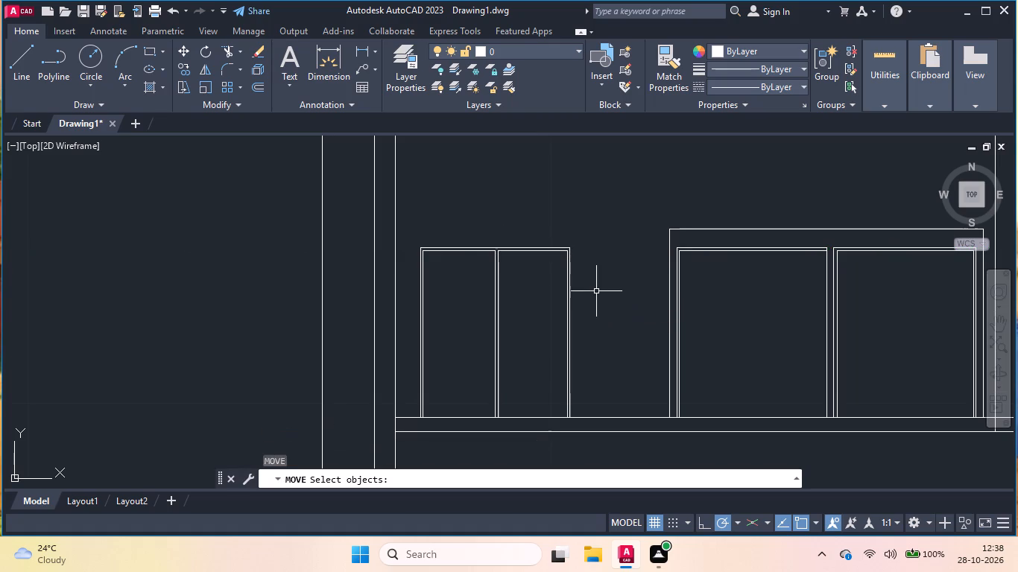
Draw a three-sided frame about 3.38 tall around the moved panel, starting and ending on the upper sill line.
key(l)
key(Return)
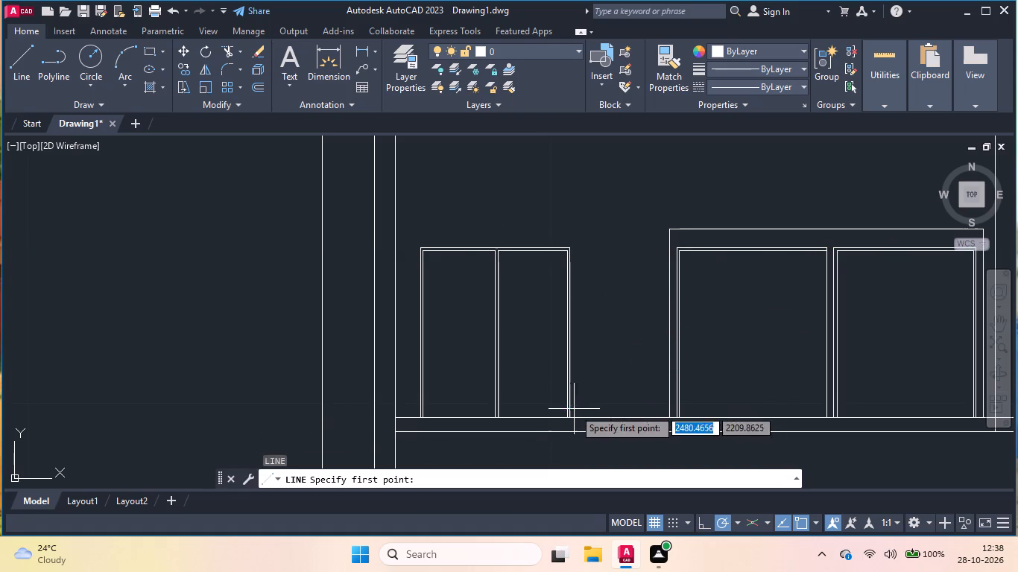
scroll(572, 406, up, 1)
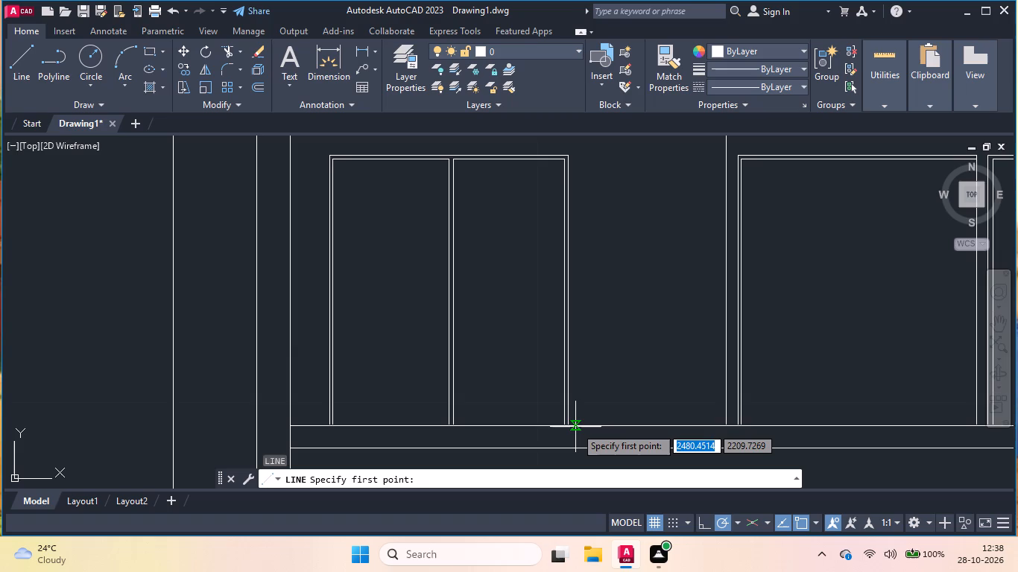
click(575, 426)
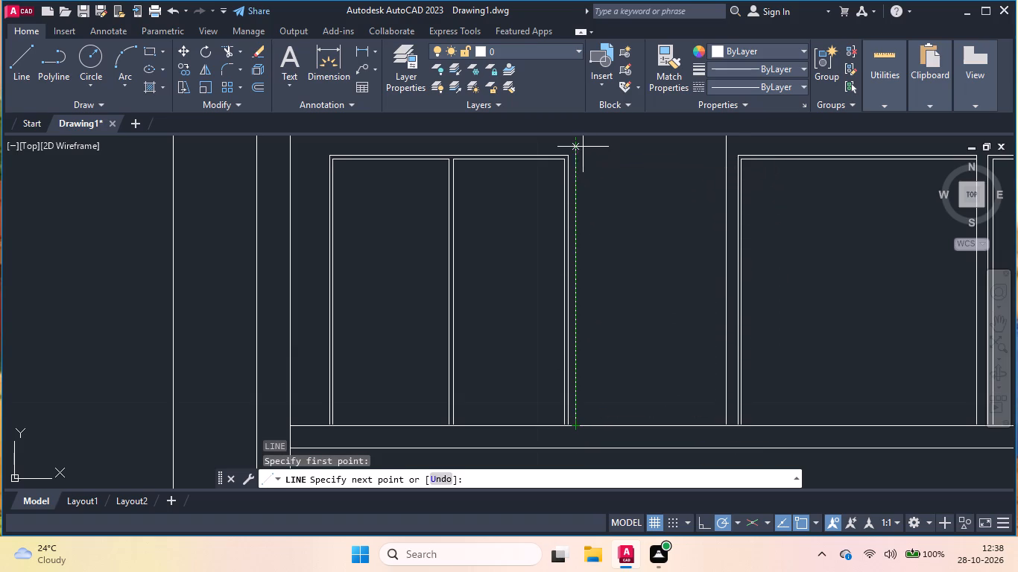
click(575, 144)
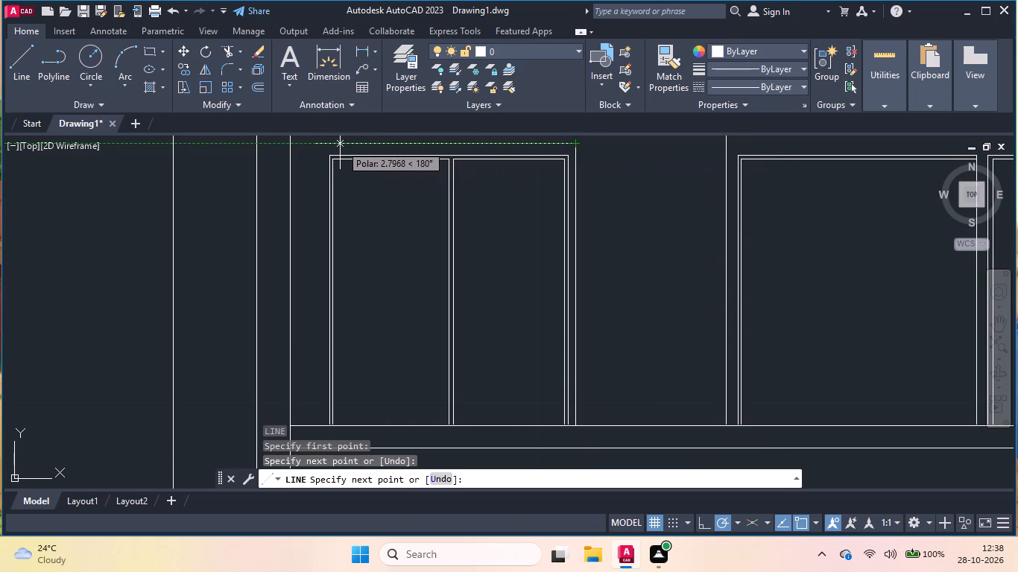
click(319, 144)
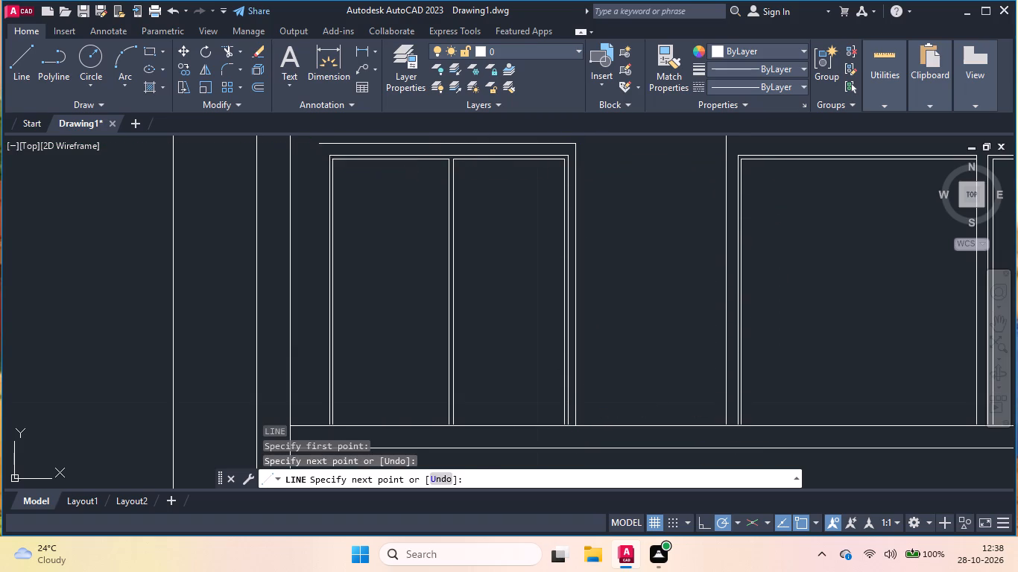
scroll(317, 325, down, 1)
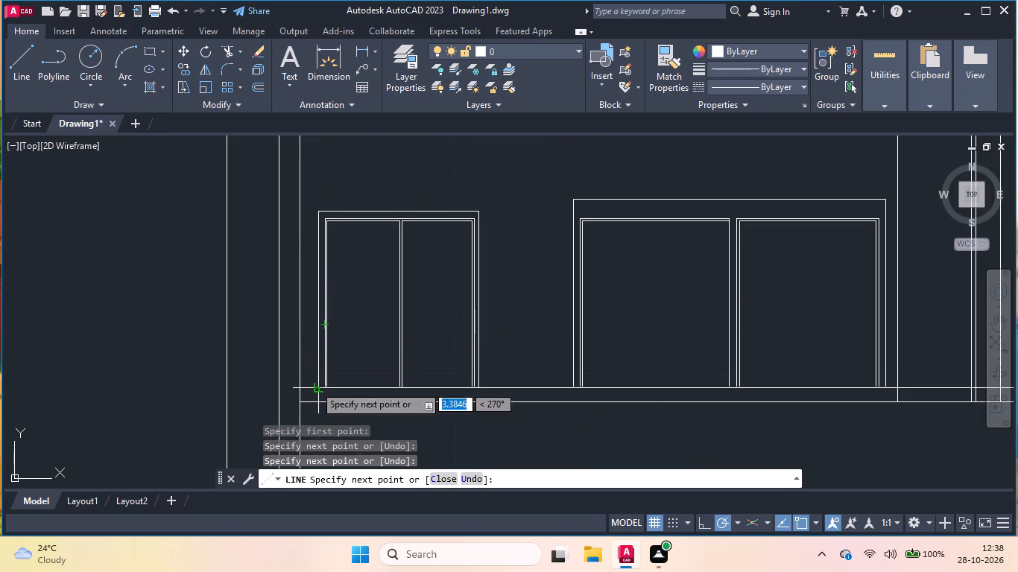
click(314, 386)
key(Return)
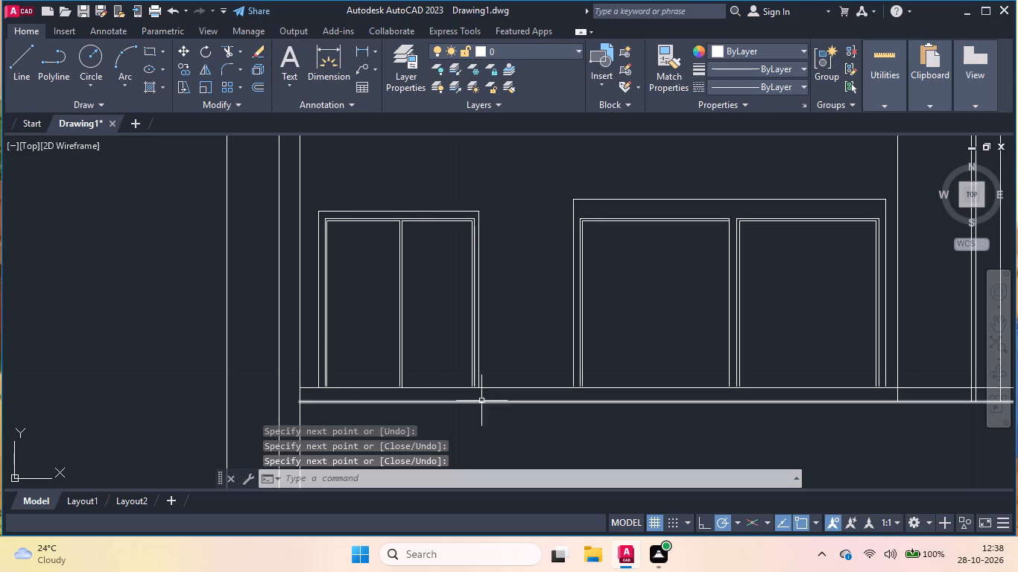
Draw a second, larger three-sided frame about 3.95 tall around the panel's first frame, down to the upper sill line.
key(Return)
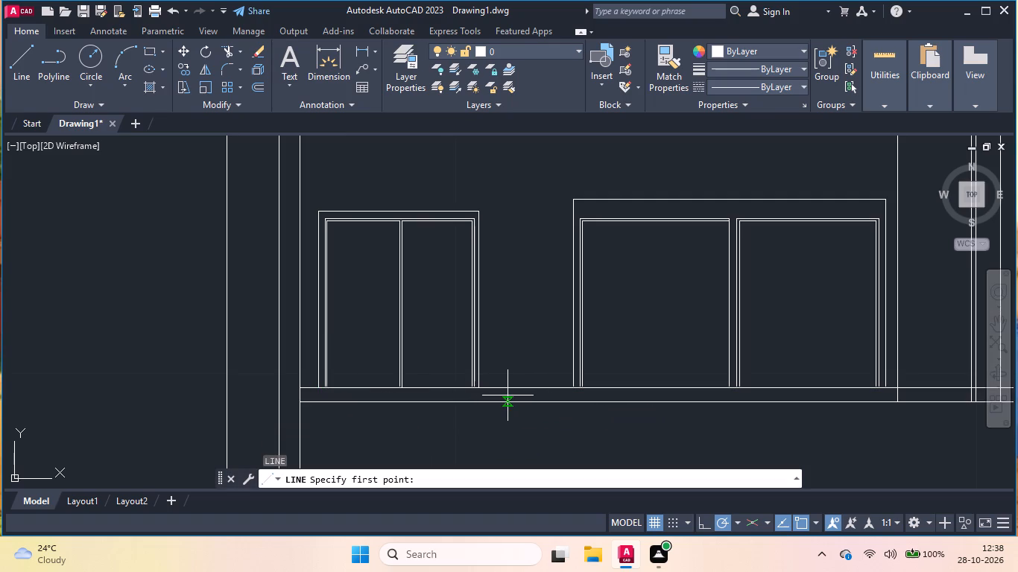
click(501, 387)
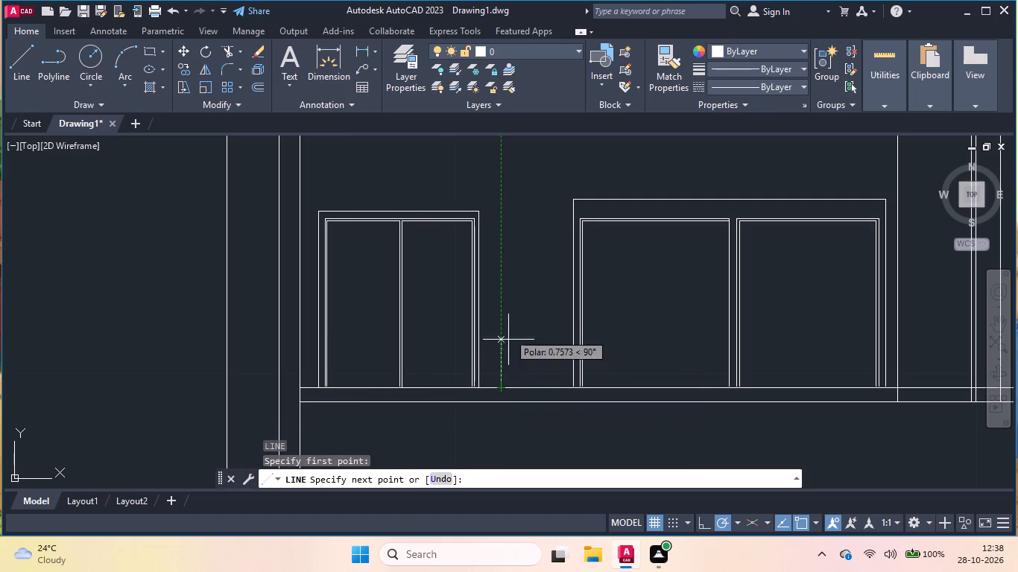
double_click(500, 182)
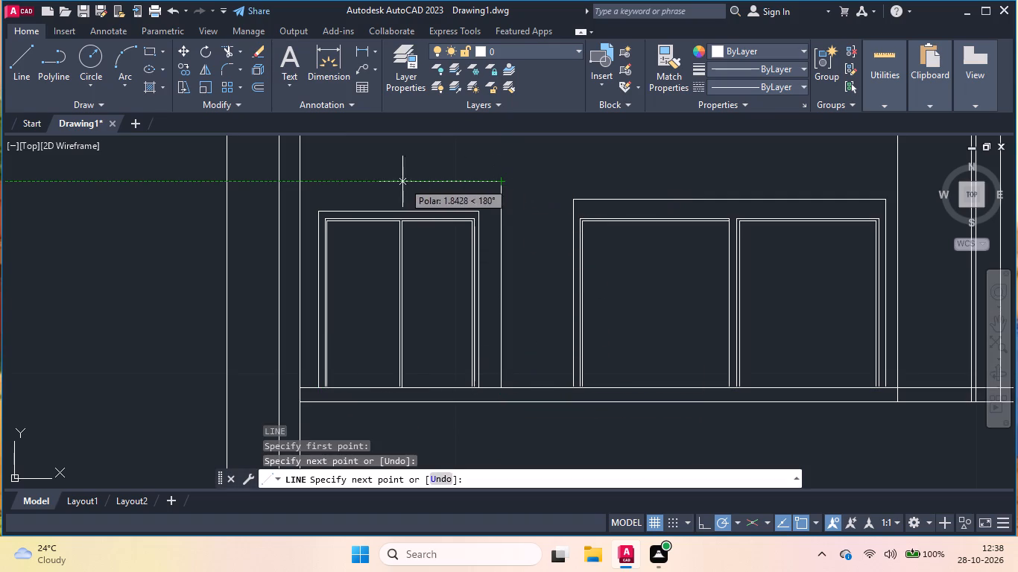
click(312, 180)
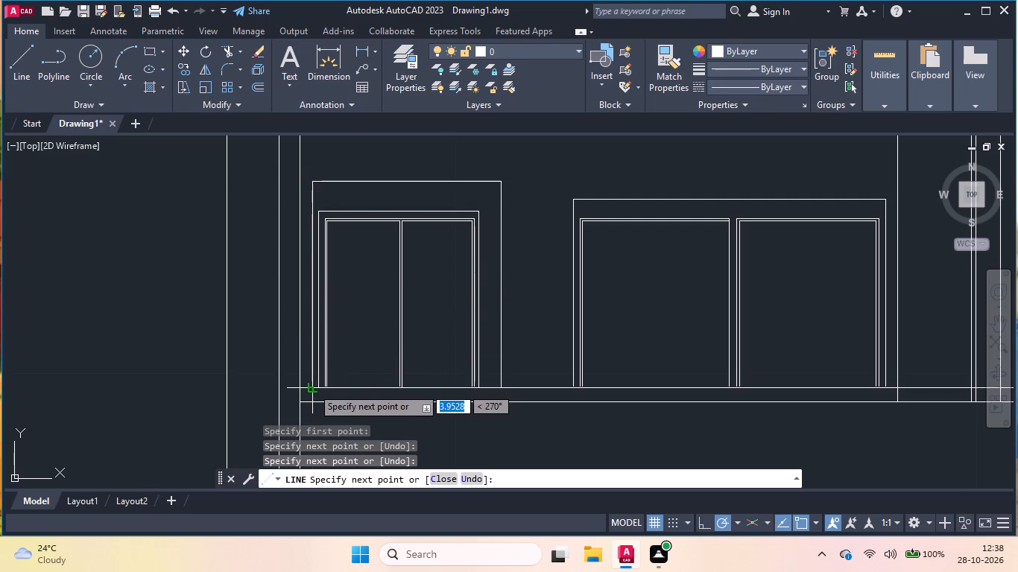
click(312, 387)
key(Return)
Erase the east vertical line of the larger outer frame.
click(502, 357)
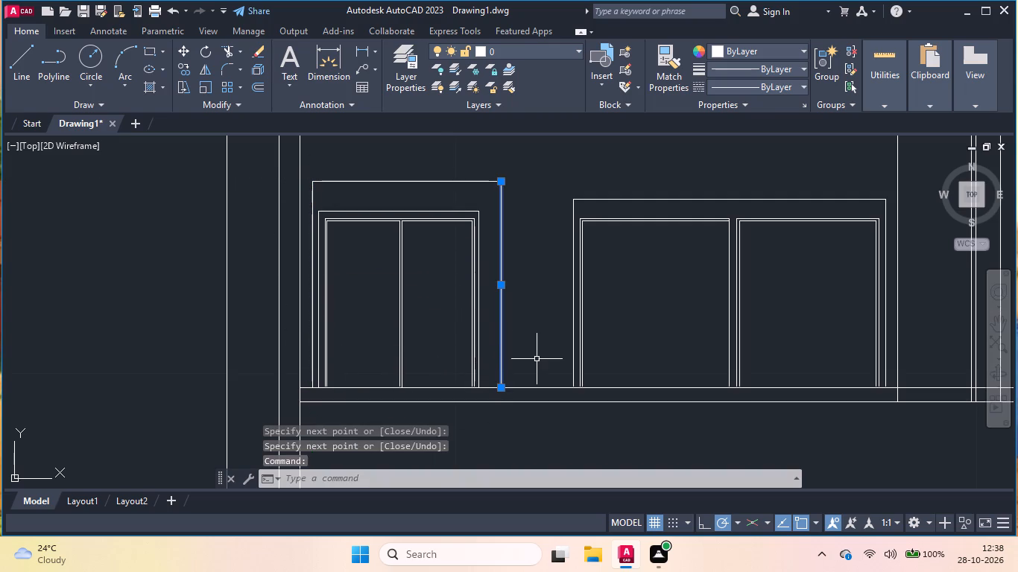
key(Delete)
Draw a new vertical east side for the outer frame, just outside the inner frame, from the top line to the upper sill line.
key(l)
key(Return)
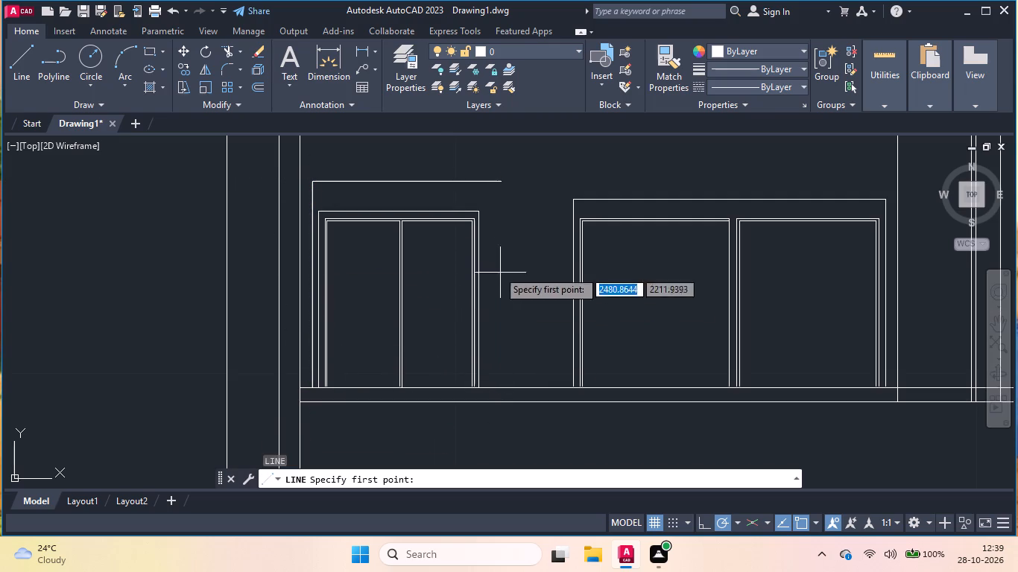
double_click(488, 181)
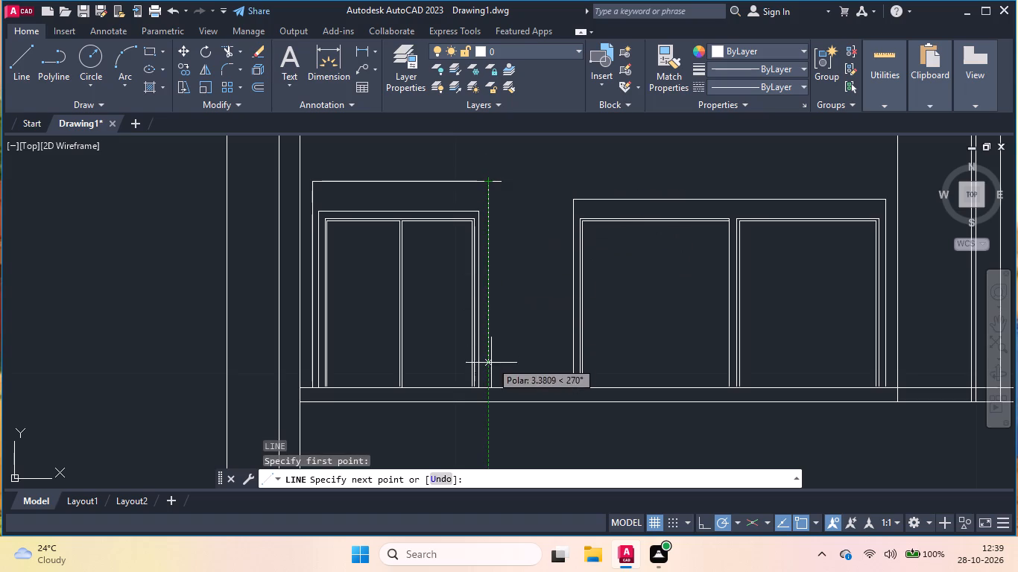
click(488, 384)
key(Return)
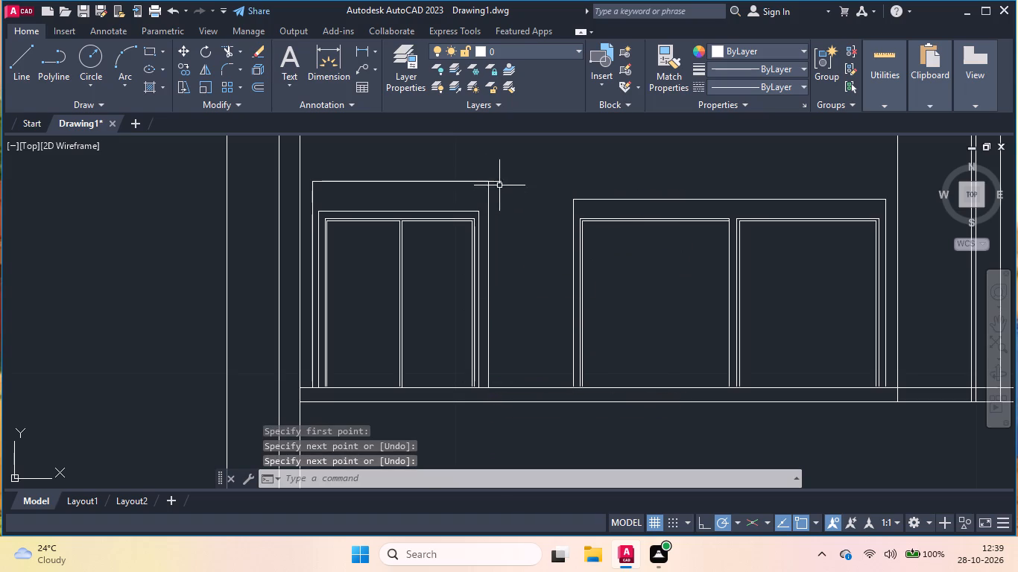
Replace the outer frame's overlong top line with one spanning only between its west side and the new east side.
click(499, 181)
key(Delete)
key(Return)
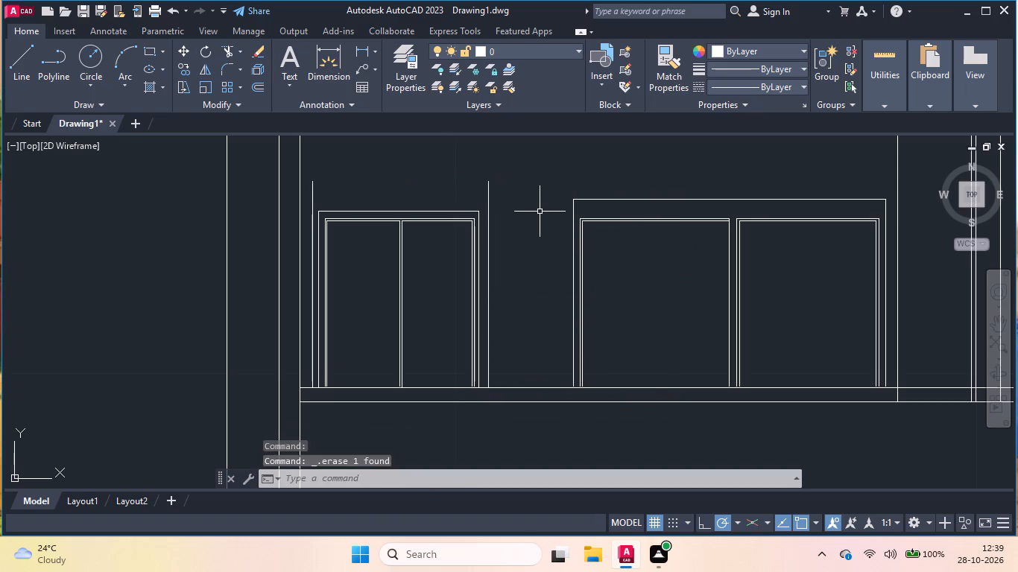
key(Return)
key(l)
key(Return)
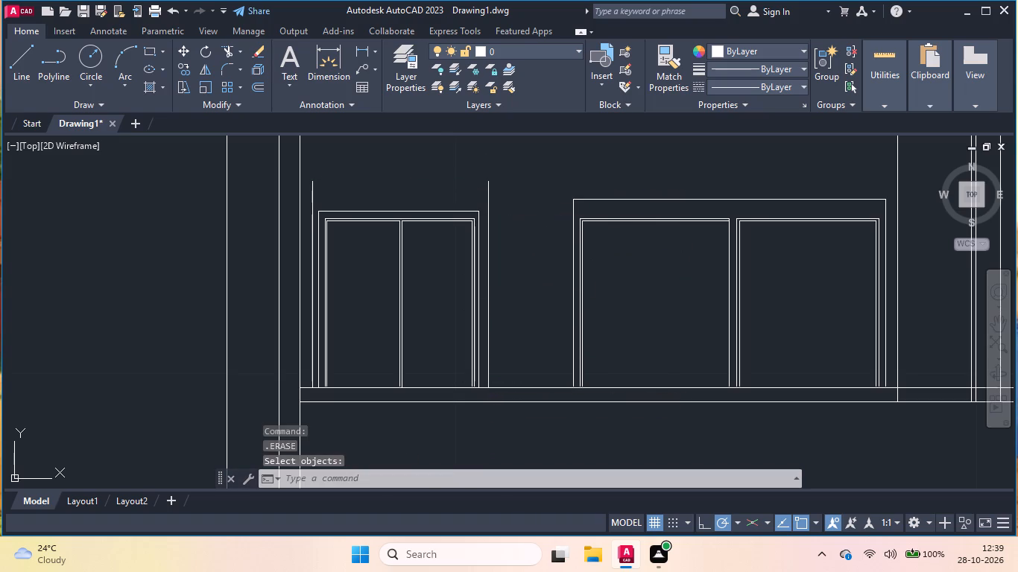
click(490, 179)
click(316, 179)
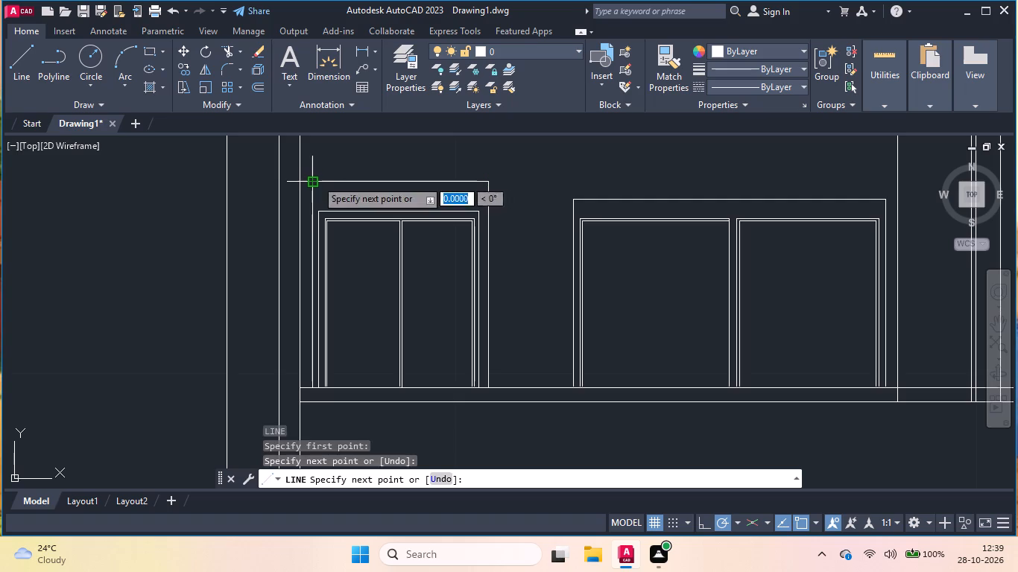
key(Return)
Draw a vertical line between the framed panel and the wider window, from the lower sill line up to the opening's inner top edge.
scroll(245, 259, down, 1)
key(Return)
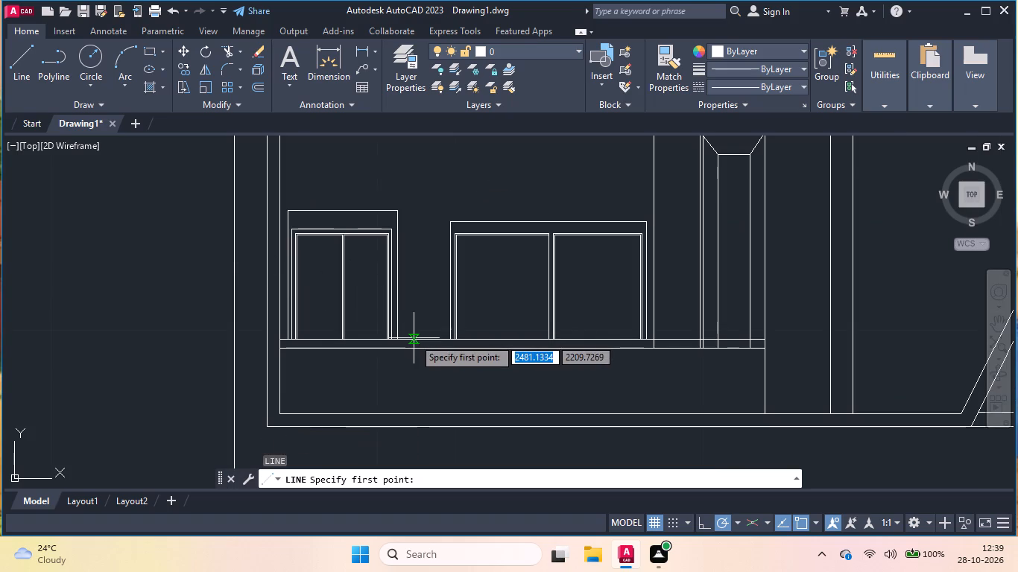
scroll(414, 338, down, 1)
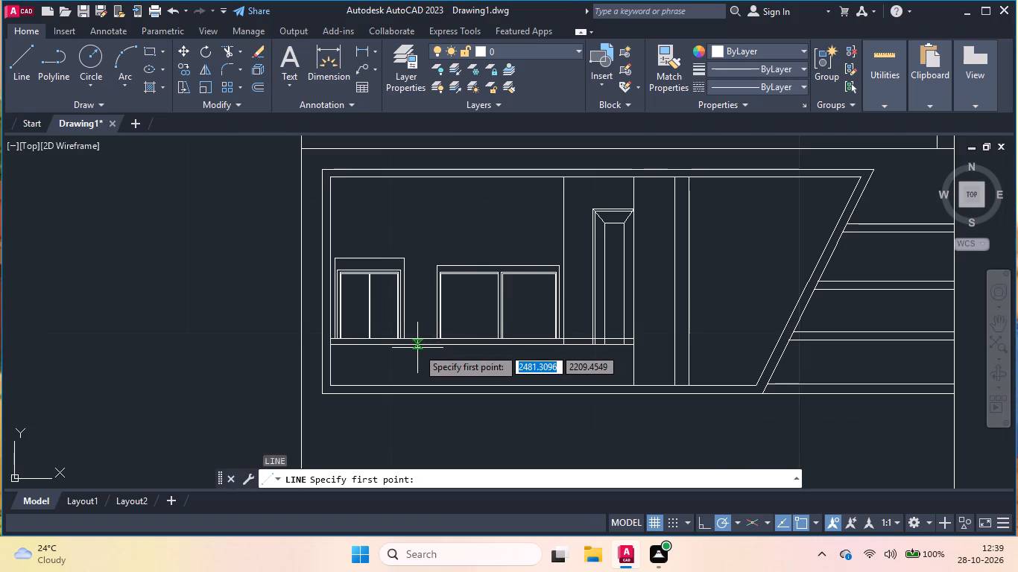
click(417, 345)
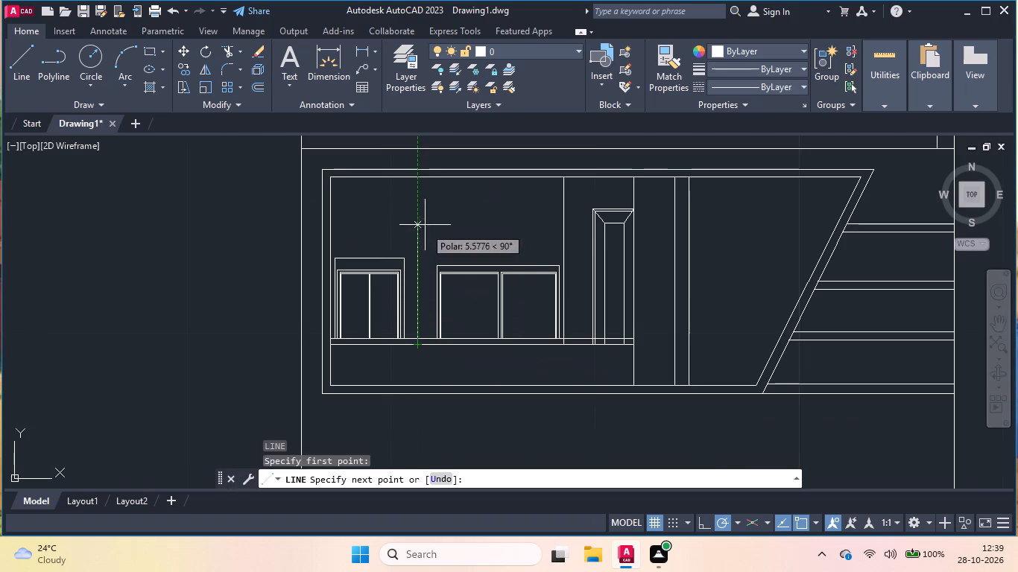
click(418, 175)
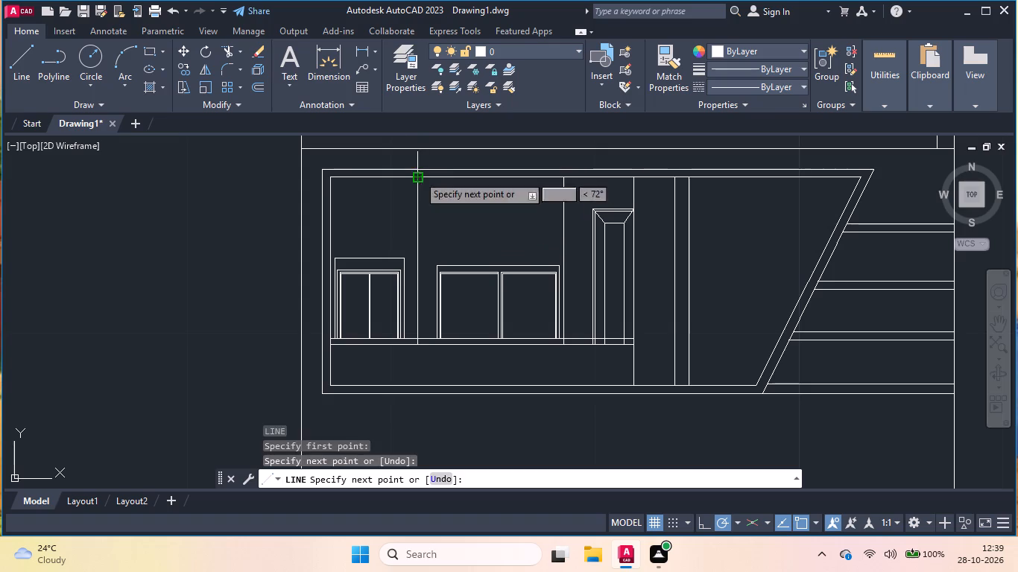
key(Return)
Erase the wider two-pane window and its frame, east of the new full-height vertical line.
scroll(575, 283, up, 1)
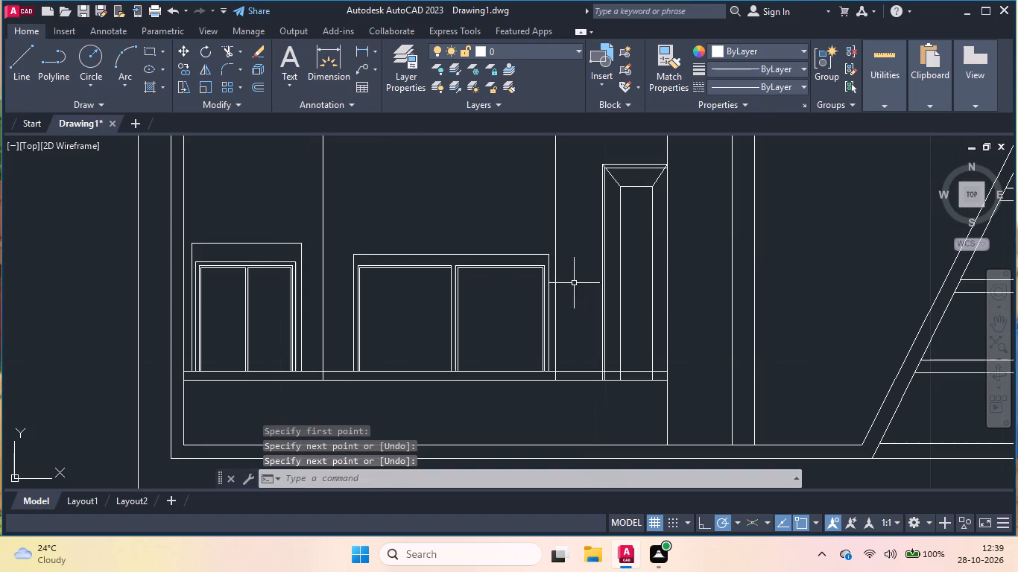
click(547, 236)
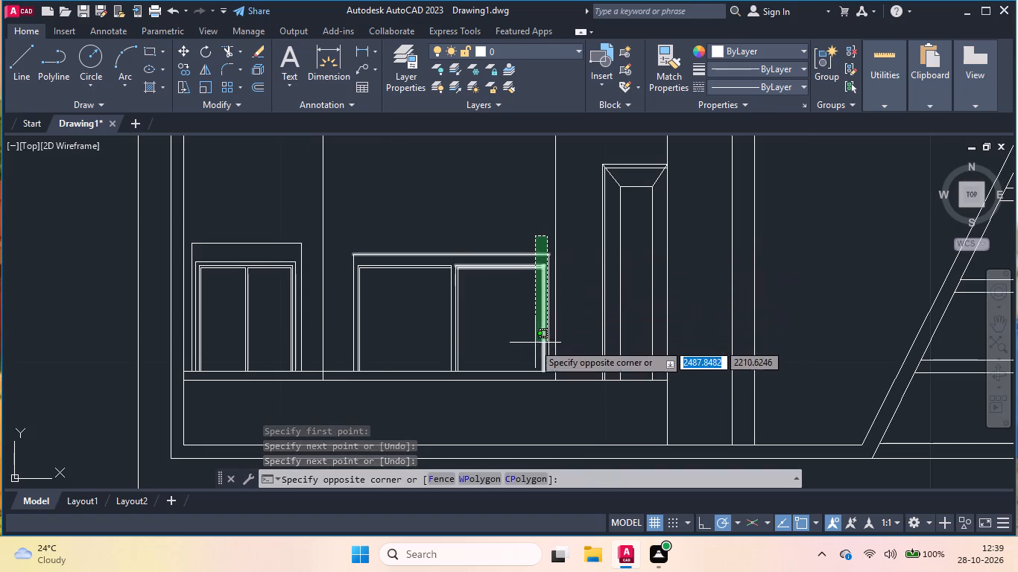
click(351, 357)
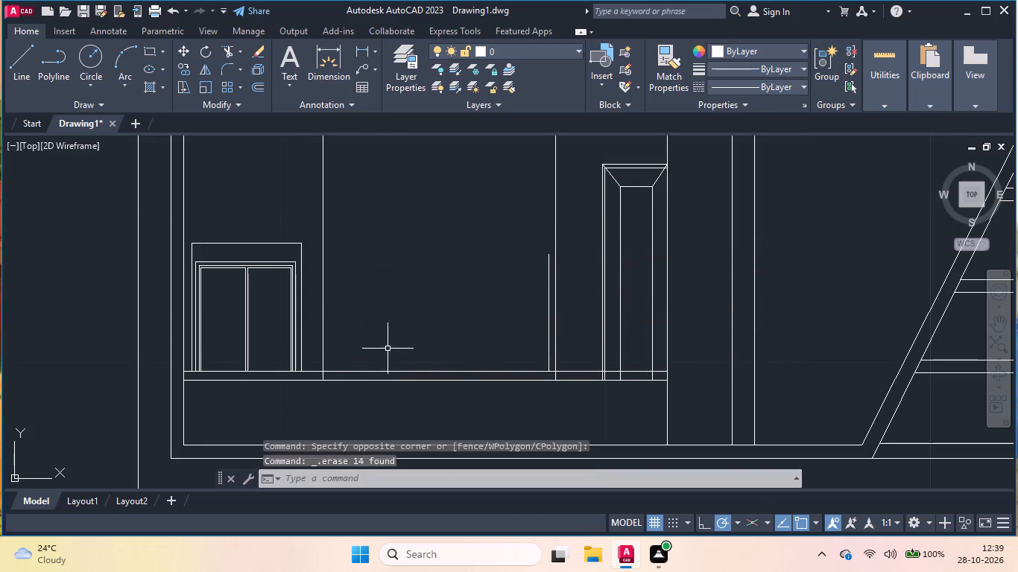
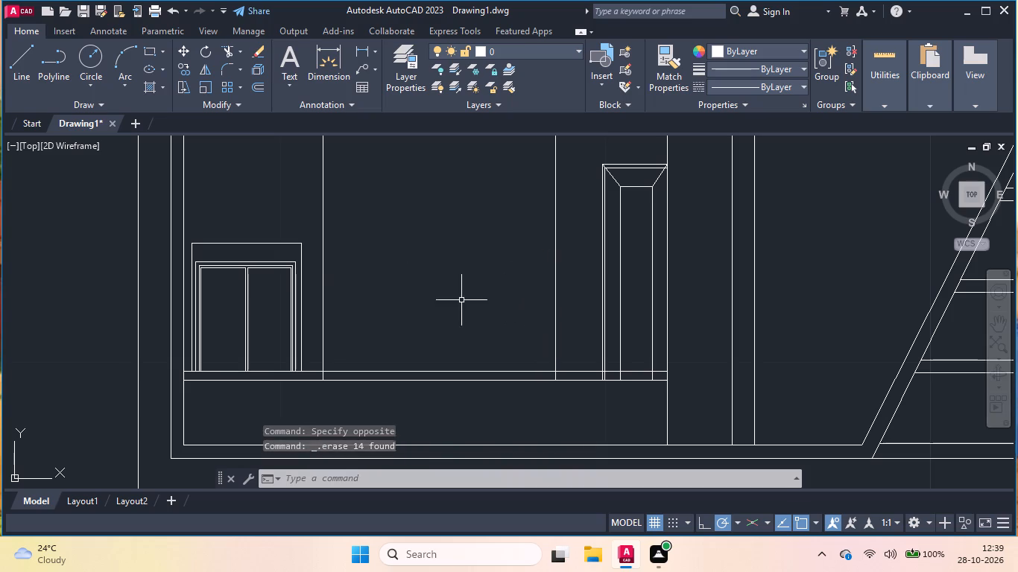
Copy the framed two-pane window horizontally east along the sill, into the bay between the two full-height vertical lines.
click(306, 217)
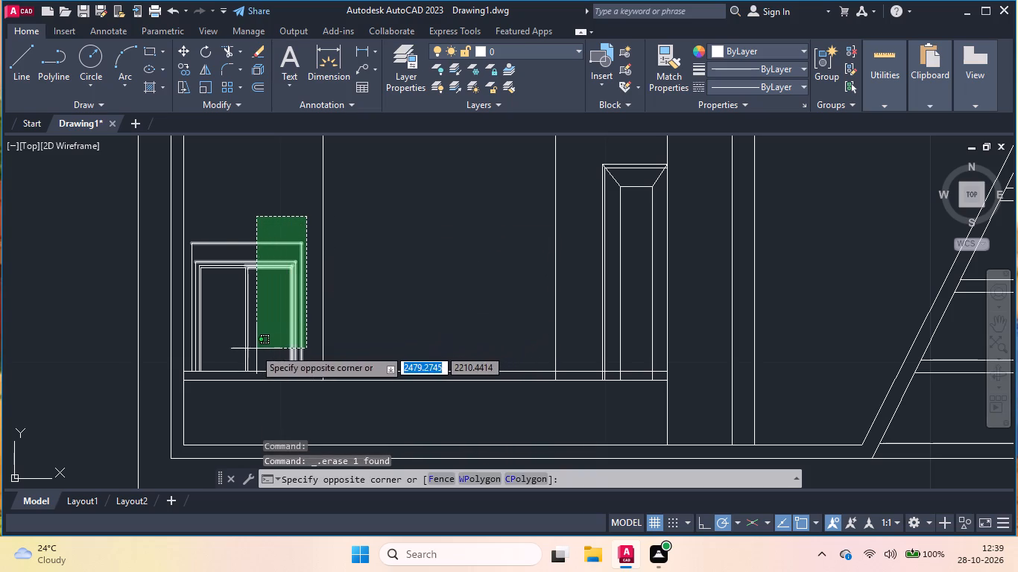
click(189, 366)
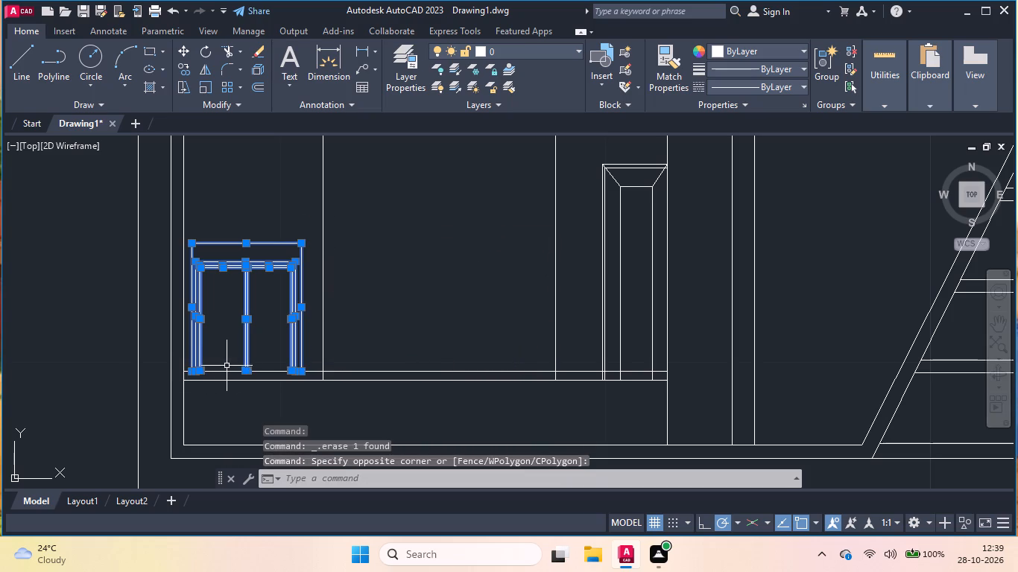
key(c)
key(o)
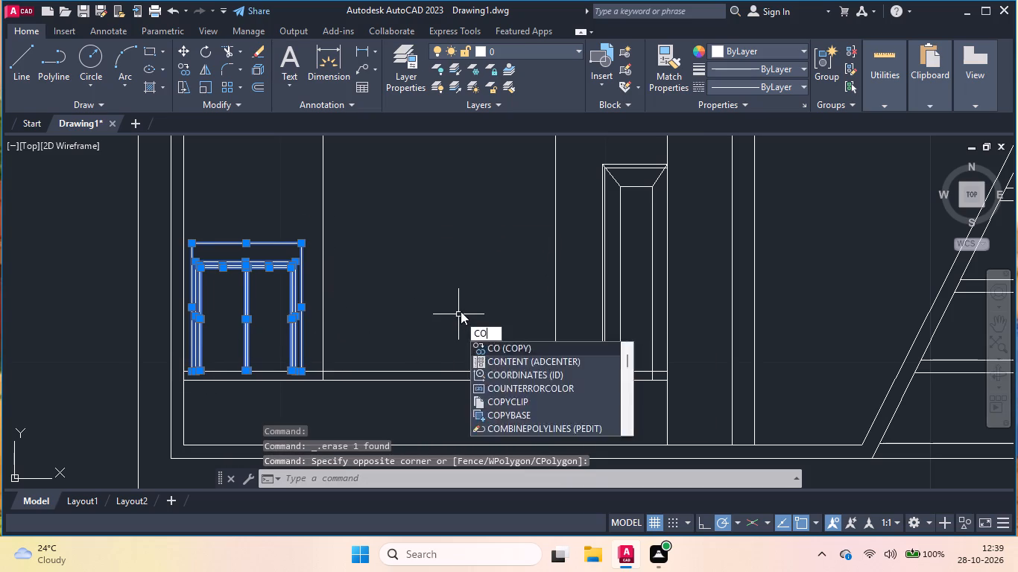
key(Return)
click(299, 243)
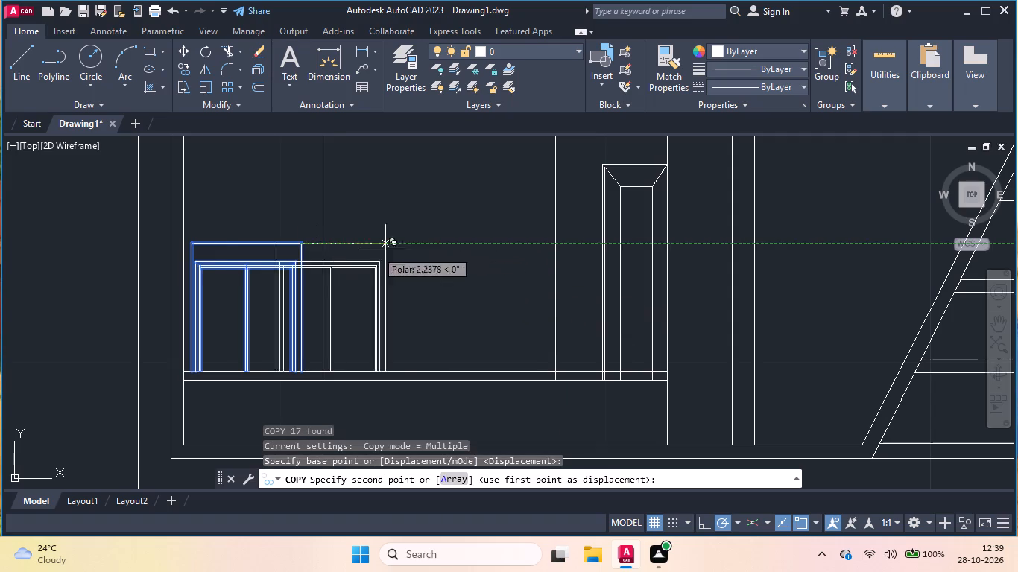
click(502, 247)
key(Return)
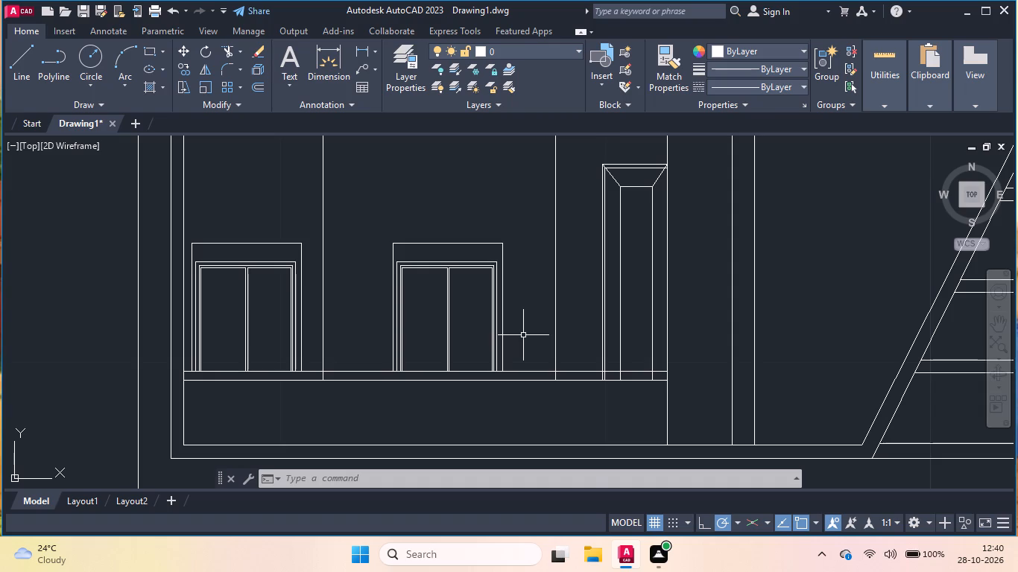
Draw a vertical line 2 units long from the lower sill line to the opening's inner bottom edge, continuing the vertical line between the two windows.
scroll(513, 346, down, 2)
scroll(376, 304, down, 1)
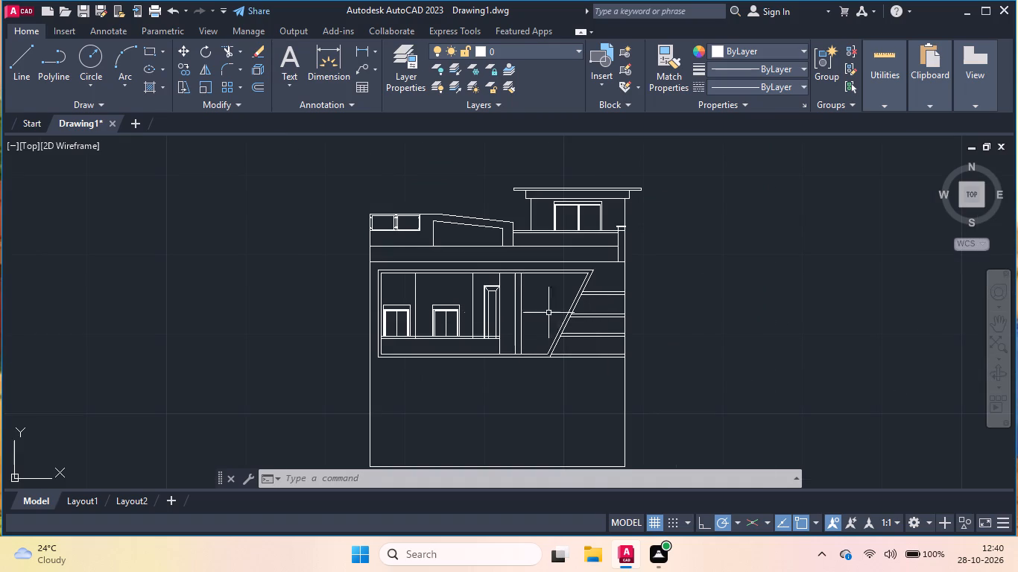
scroll(391, 344, up, 3)
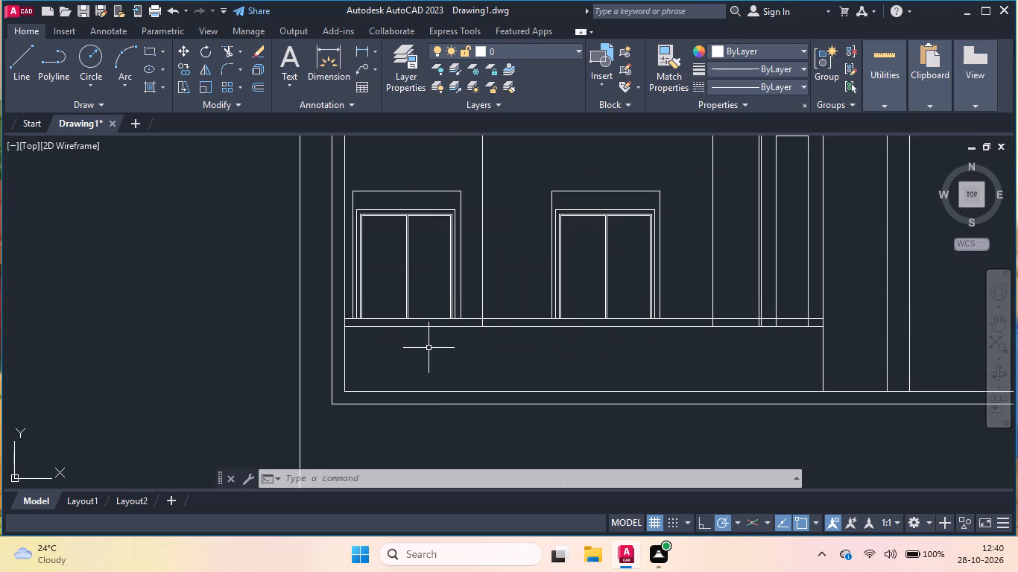
key(l)
key(Return)
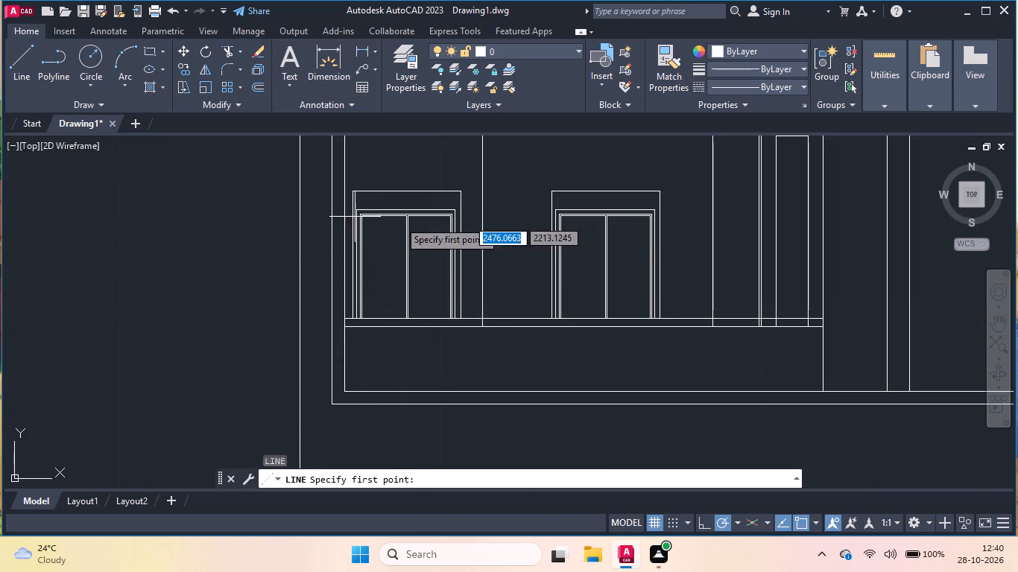
scroll(481, 330, up, 2)
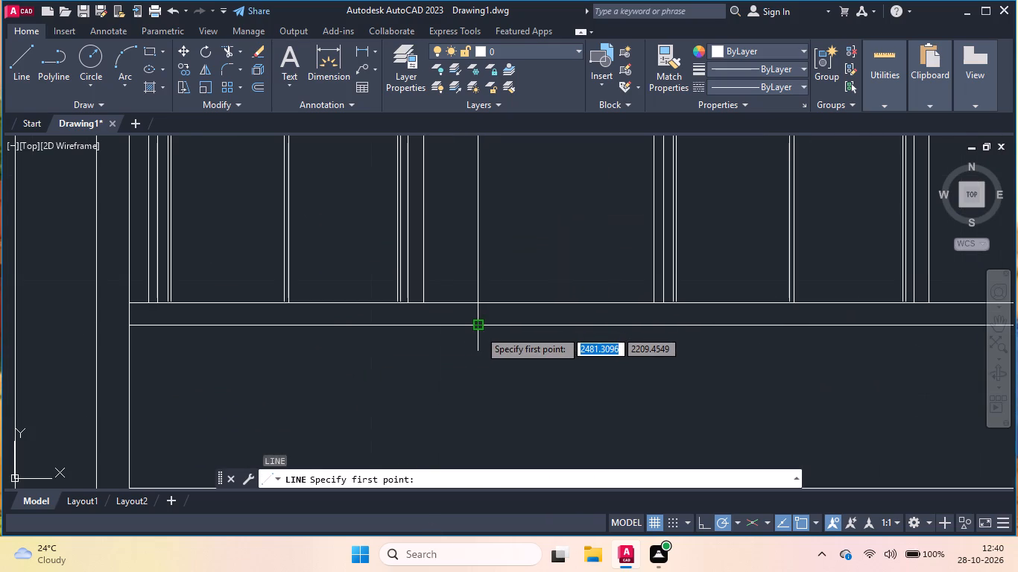
click(479, 330)
scroll(479, 366, down, 1)
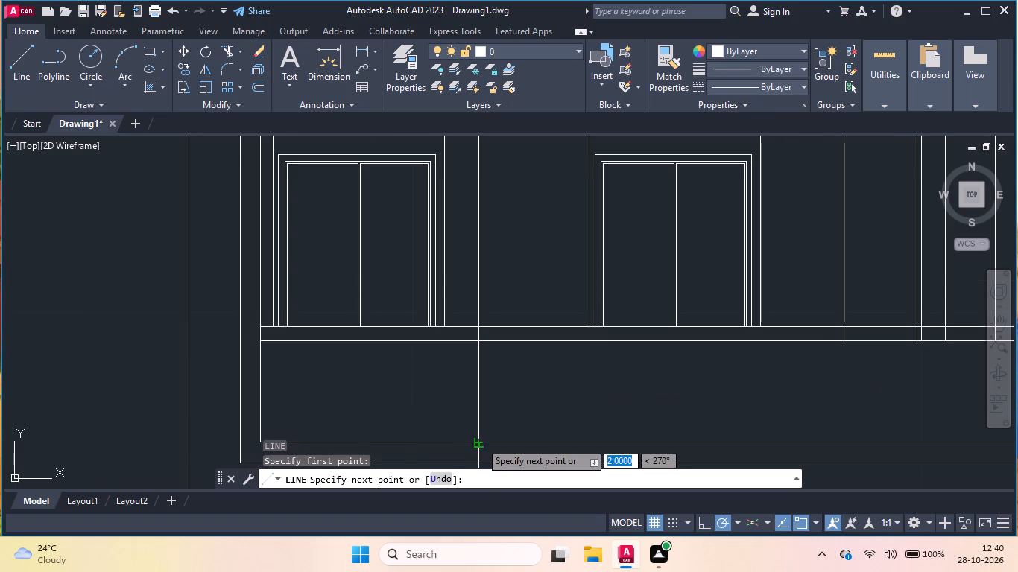
click(480, 442)
key(Return)
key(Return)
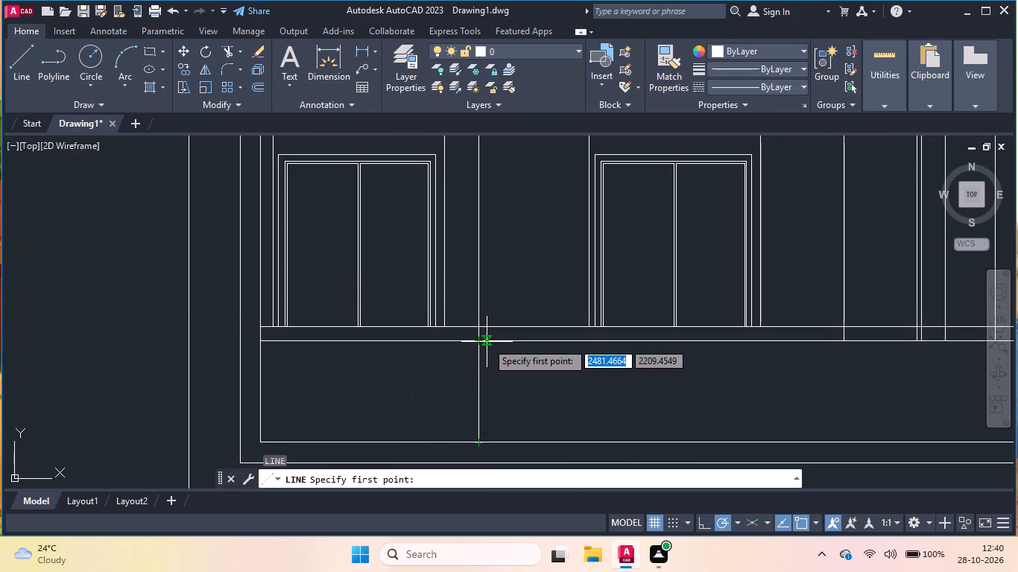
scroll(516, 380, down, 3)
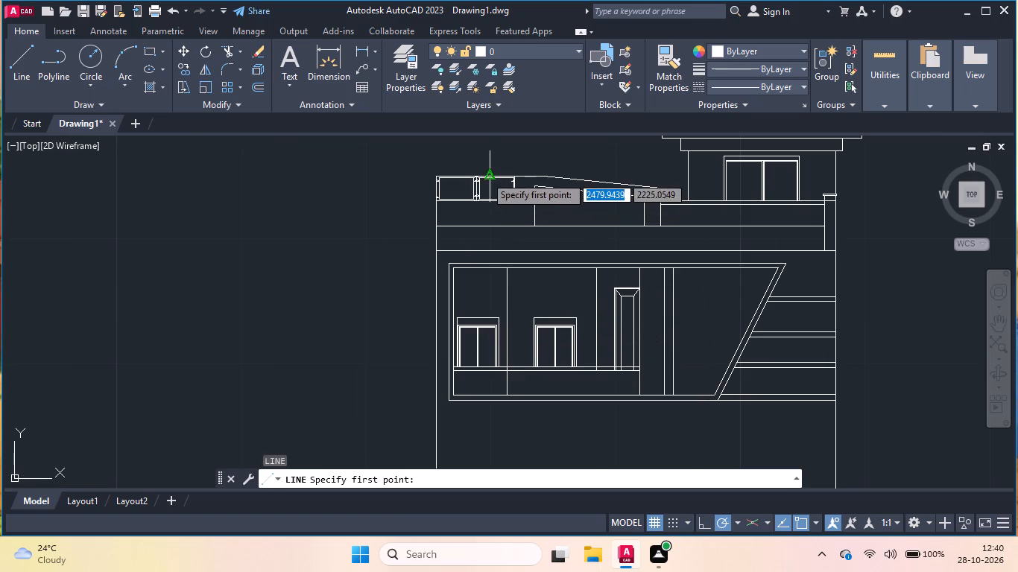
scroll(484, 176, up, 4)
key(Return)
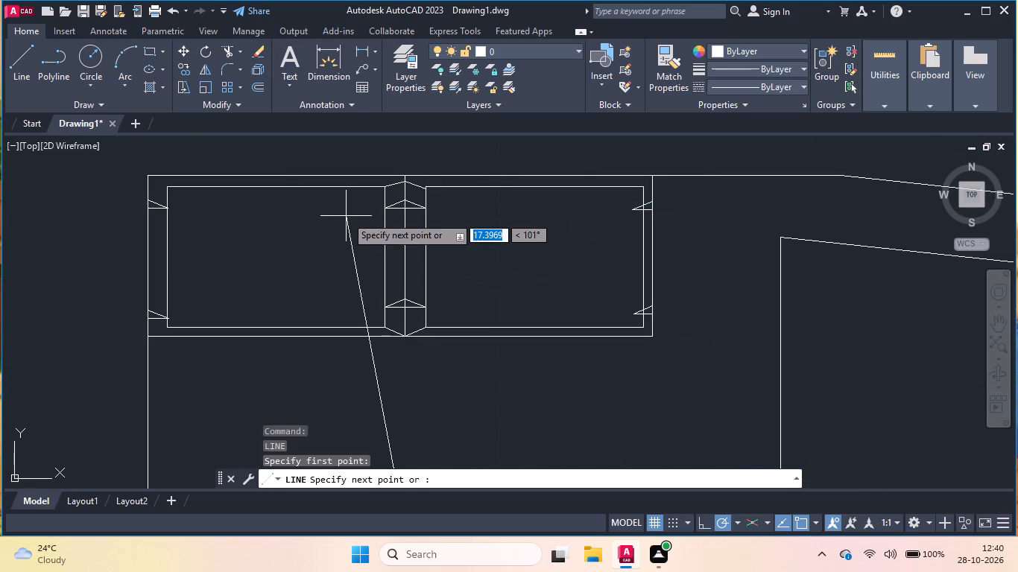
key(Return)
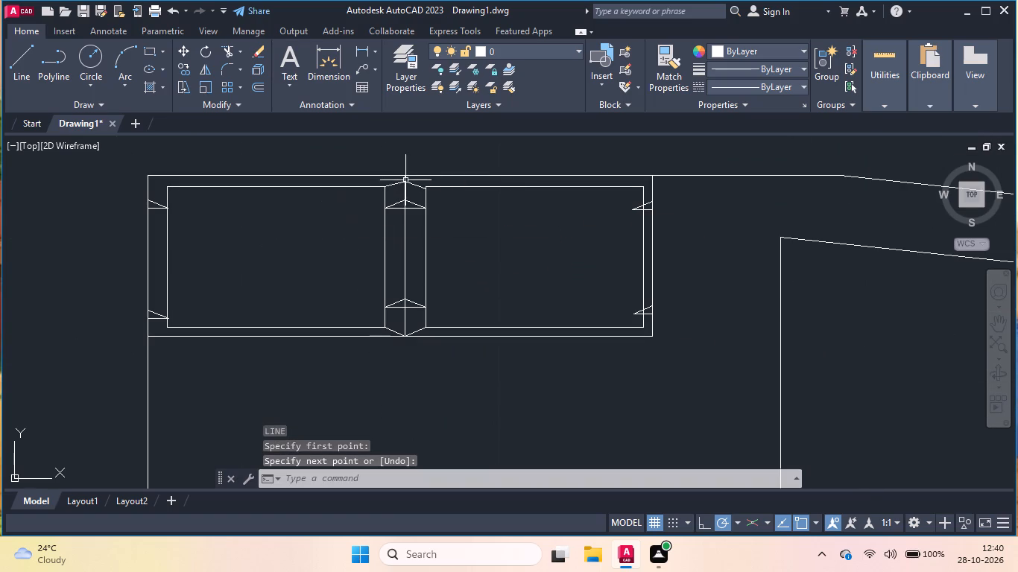
Copy the roof parapet's complete central post, including its angled caps, onto the short vertical line below the sill, between the two windows.
click(415, 184)
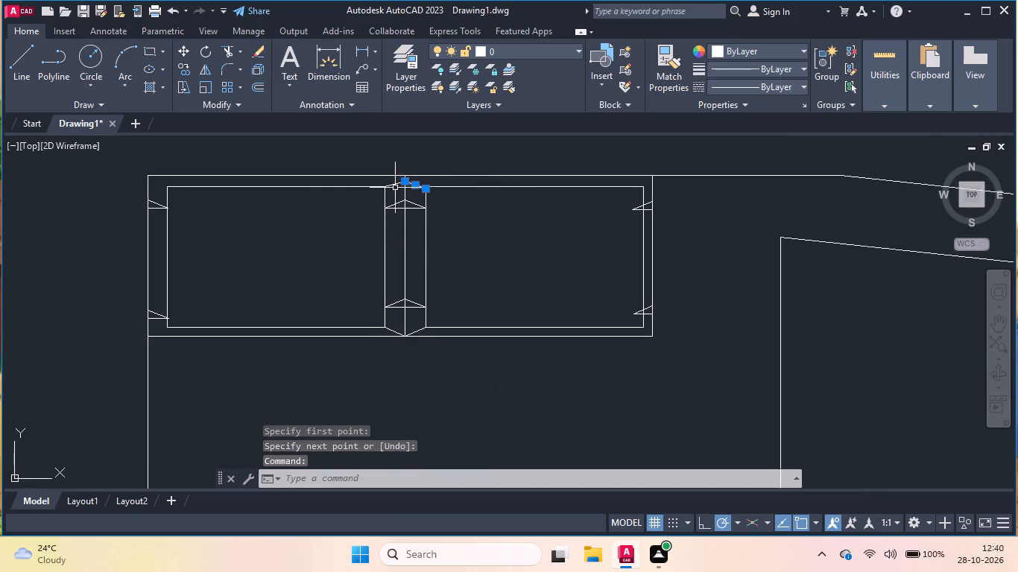
click(393, 185)
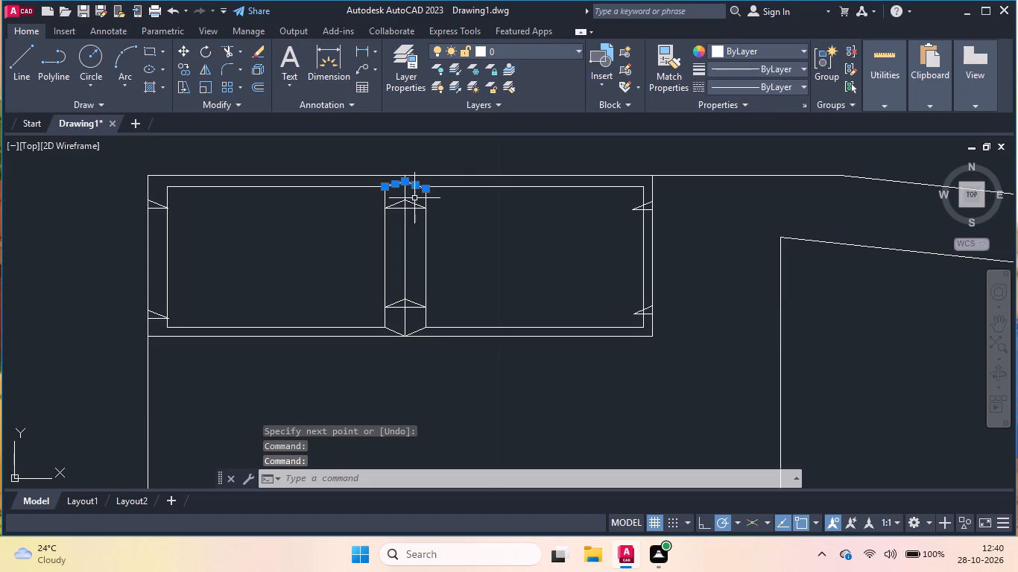
click(430, 198)
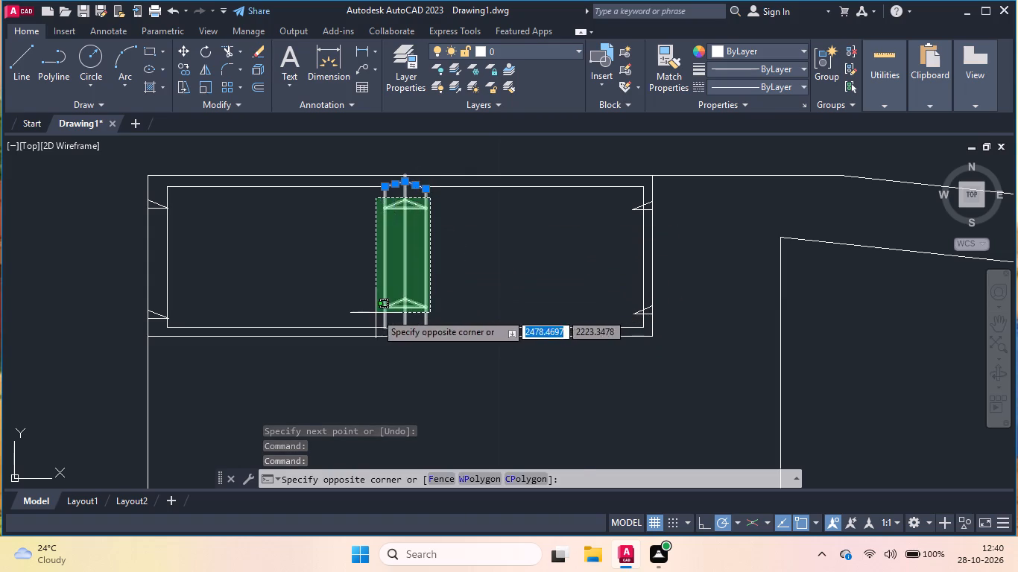
click(376, 313)
click(395, 333)
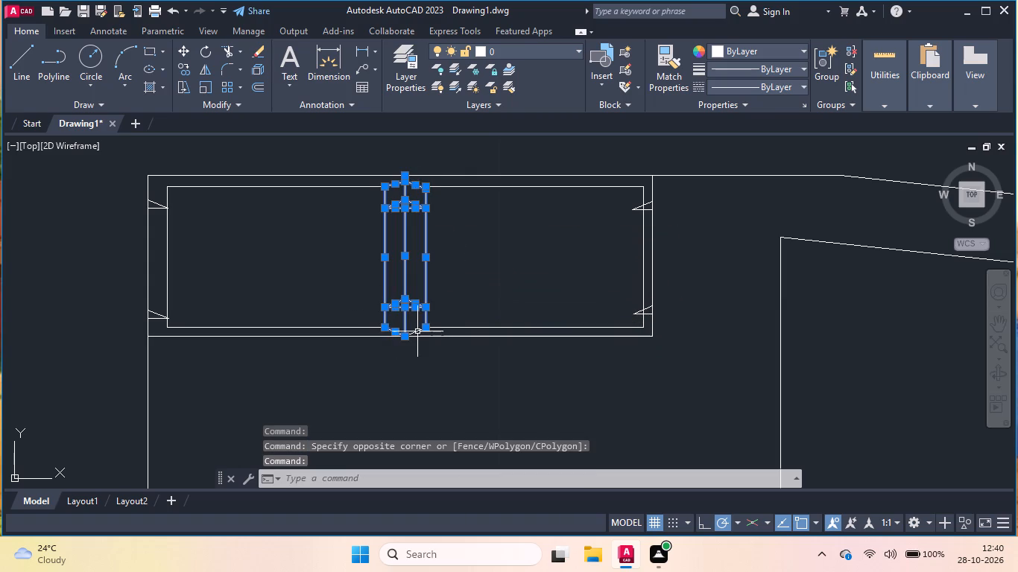
click(416, 331)
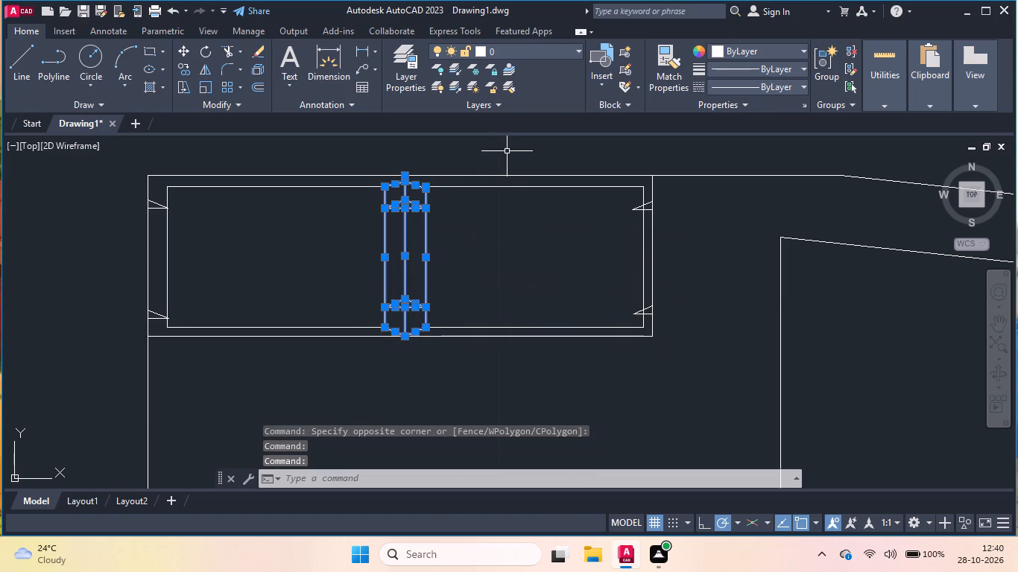
text(co)
key(Return)
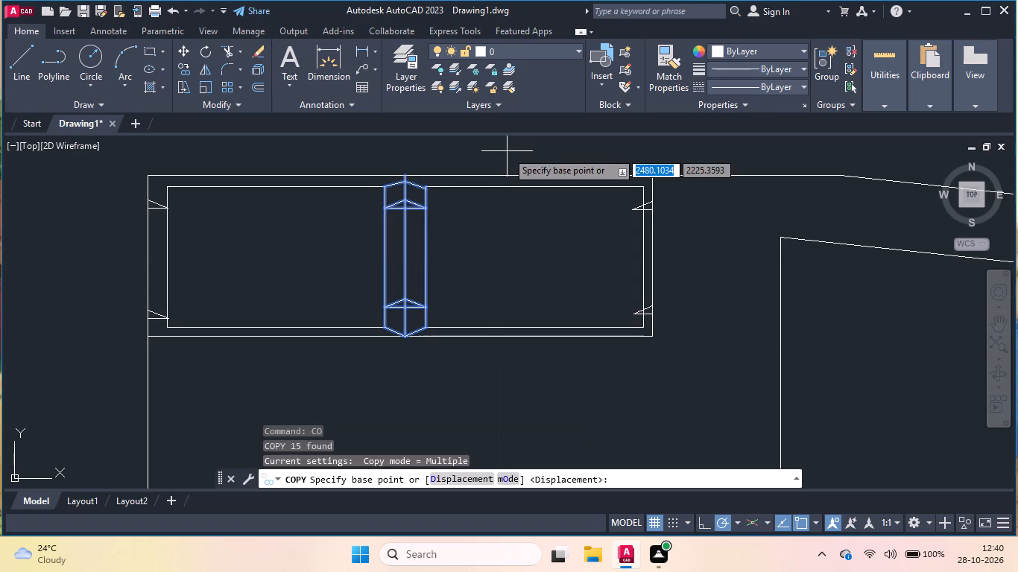
click(427, 216)
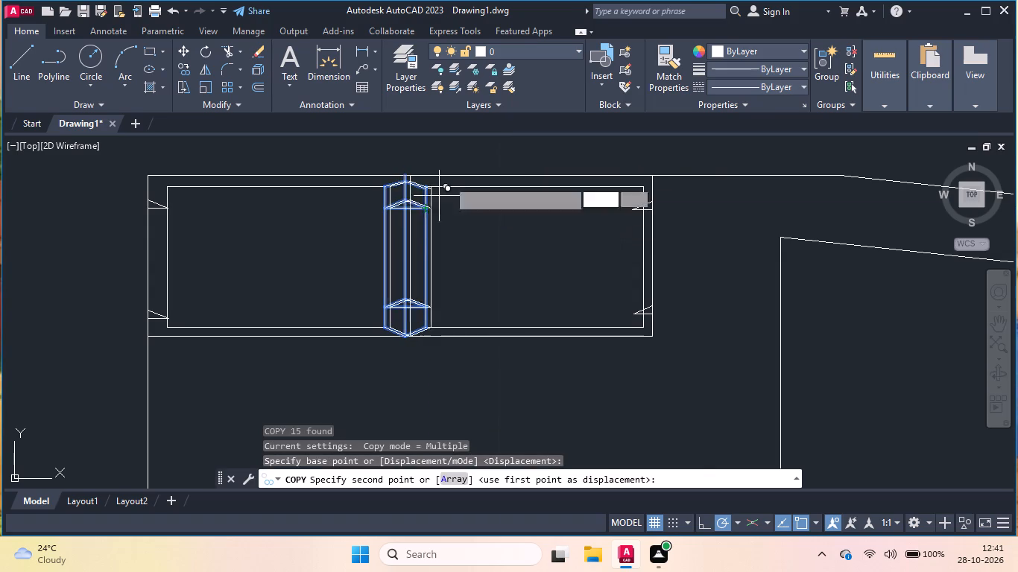
scroll(463, 156, down, 5)
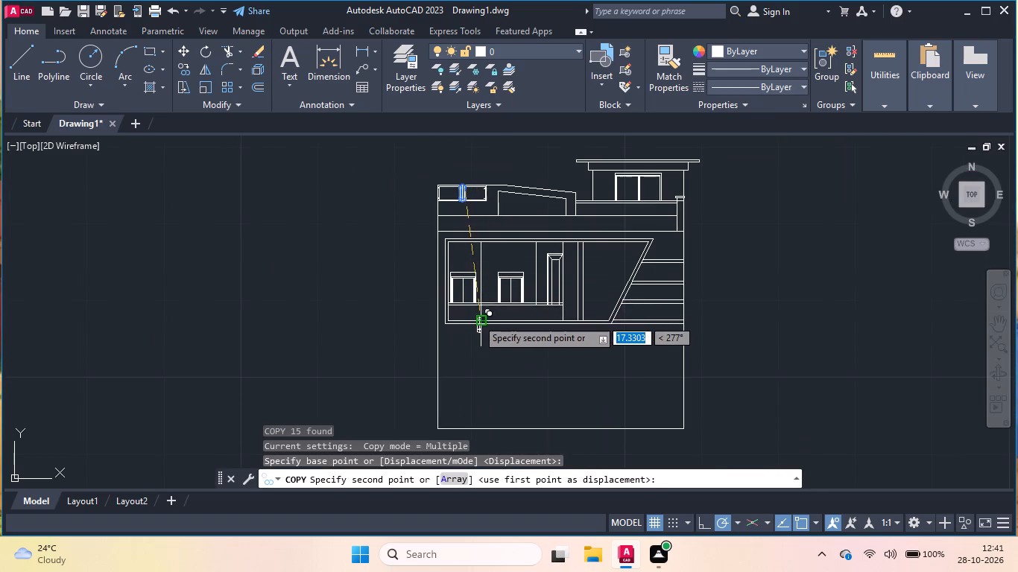
scroll(477, 319, up, 4)
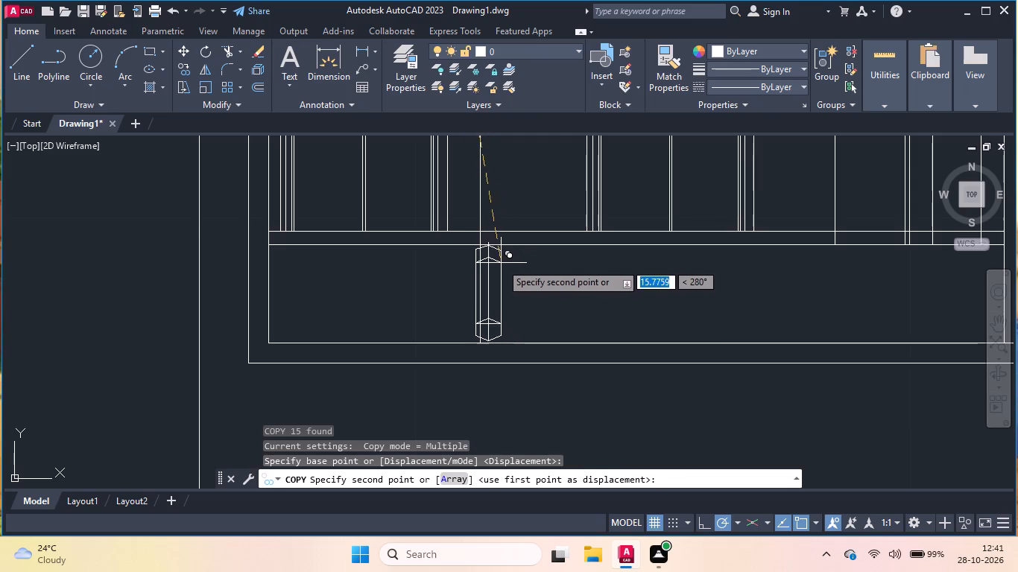
click(493, 264)
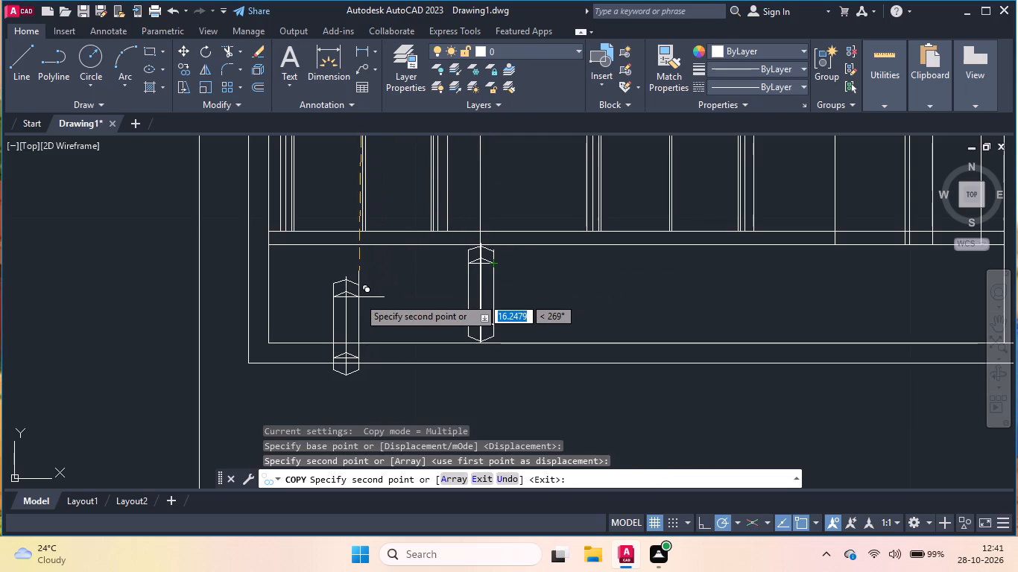
Place four more copies of the post below the sill: one under the west window, two under the east window, one just west of the tall niche.
scroll(434, 310, down, 1)
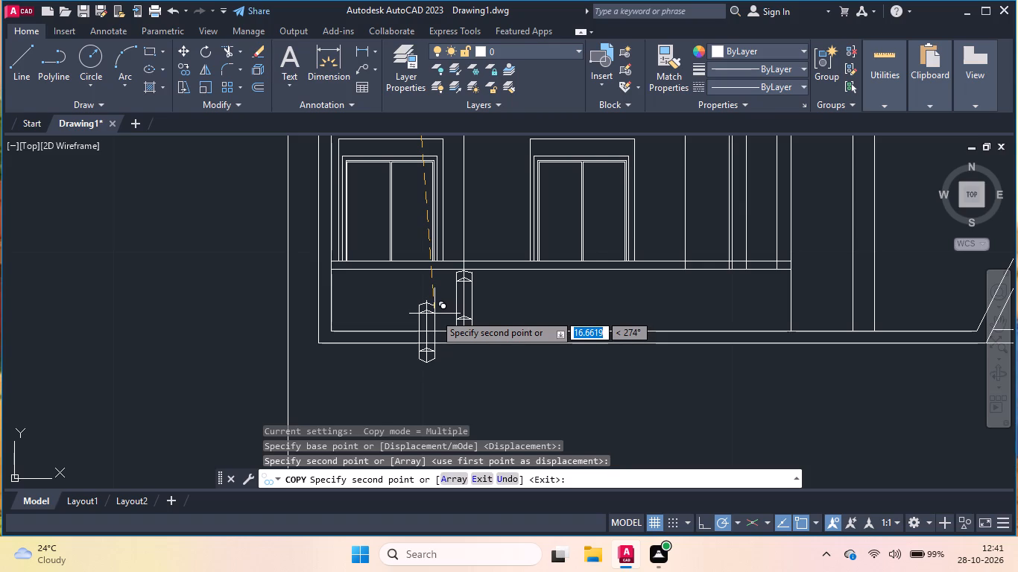
scroll(418, 319, down, 2)
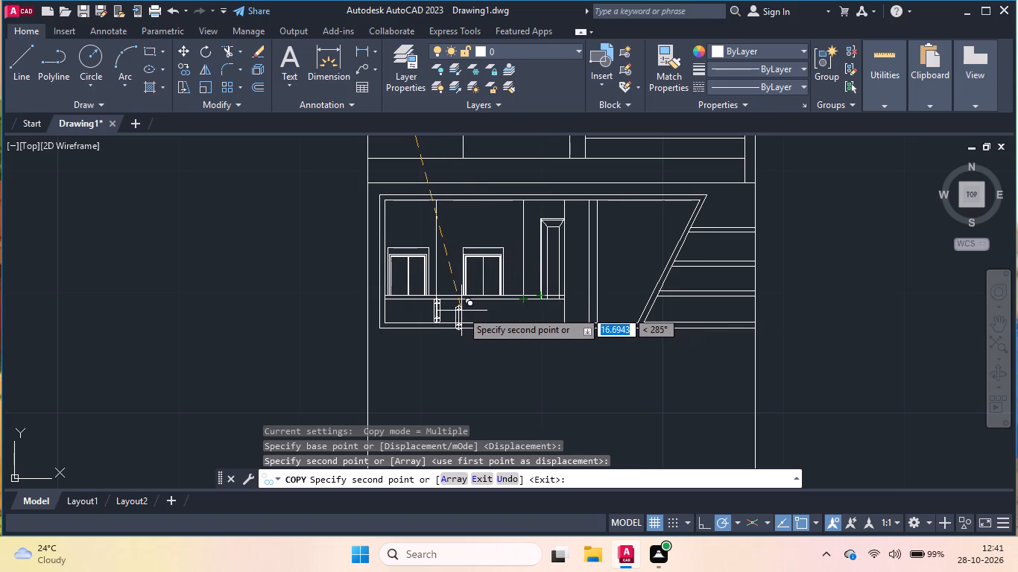
scroll(411, 306, up, 2)
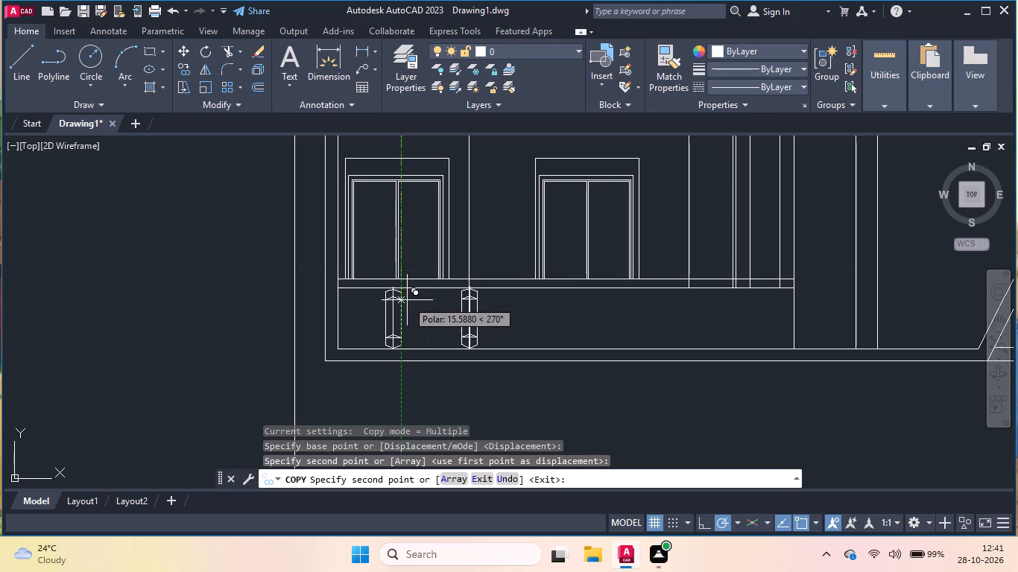
click(407, 300)
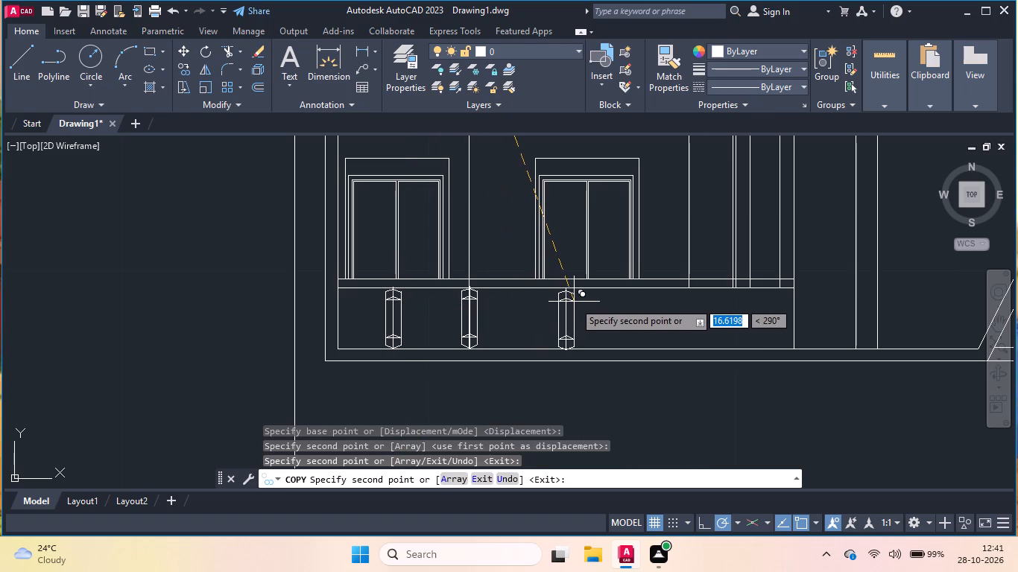
click(574, 300)
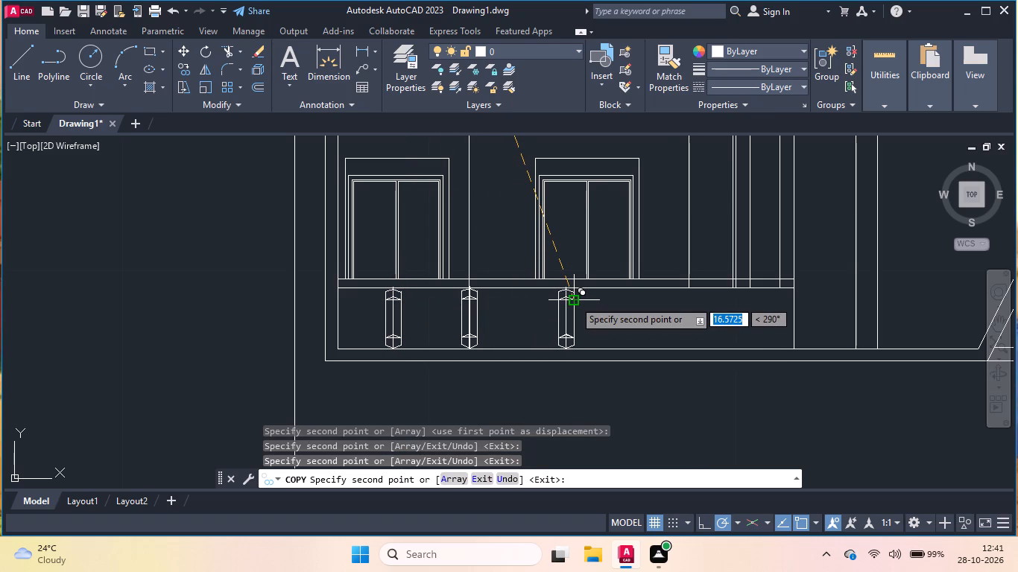
click(627, 297)
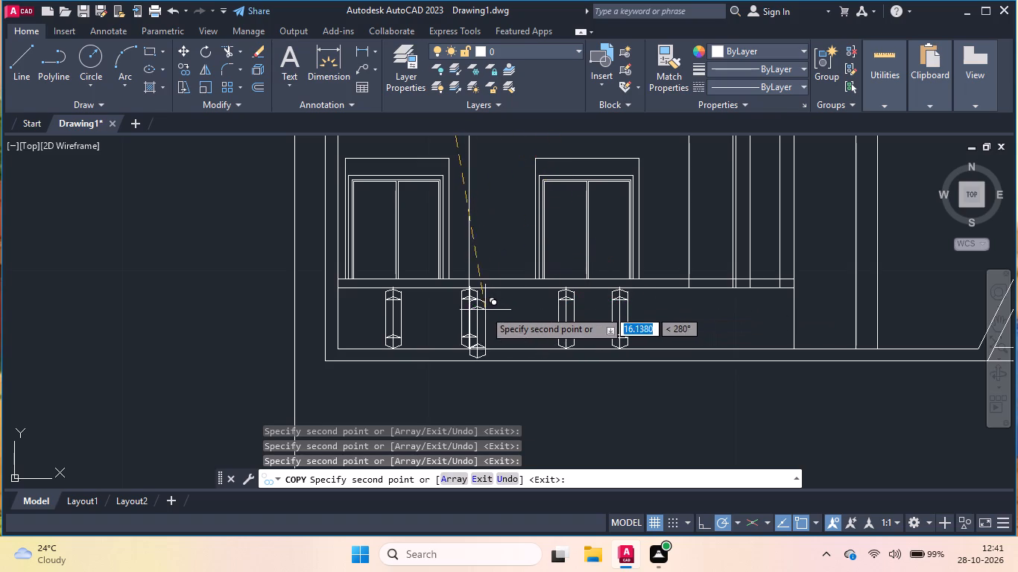
scroll(484, 310, down, 2)
scroll(581, 308, up, 2)
click(570, 305)
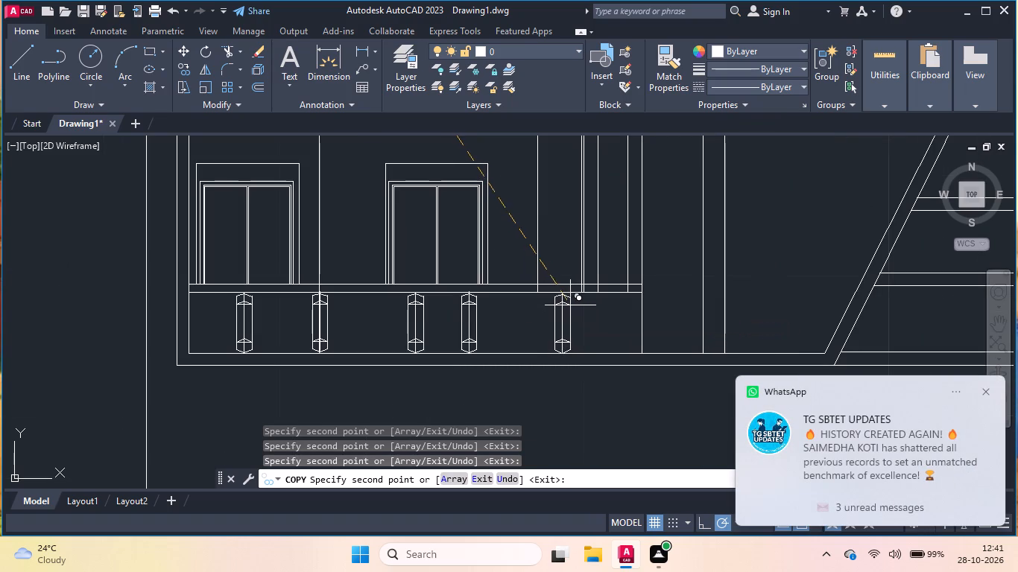
key(Return)
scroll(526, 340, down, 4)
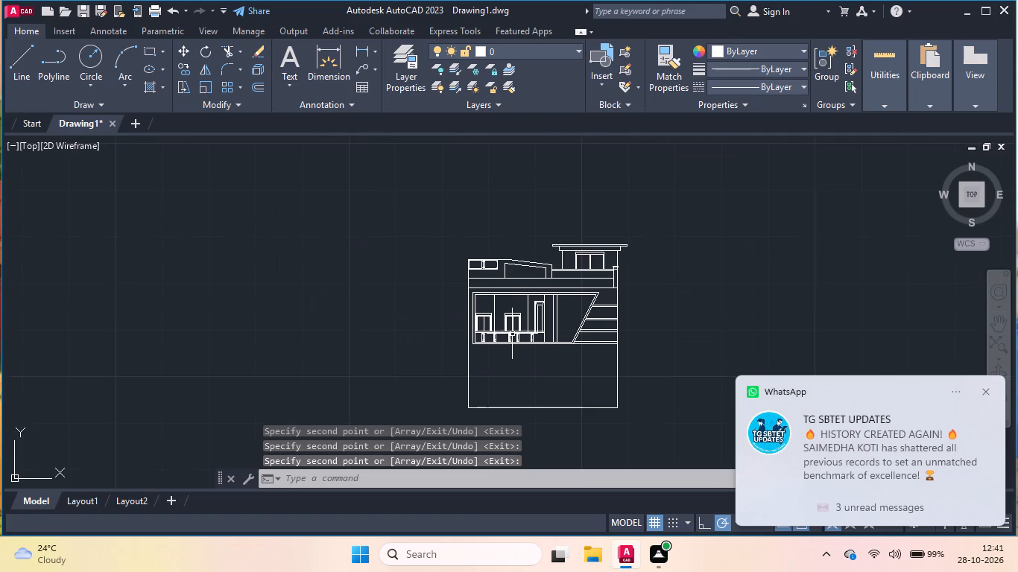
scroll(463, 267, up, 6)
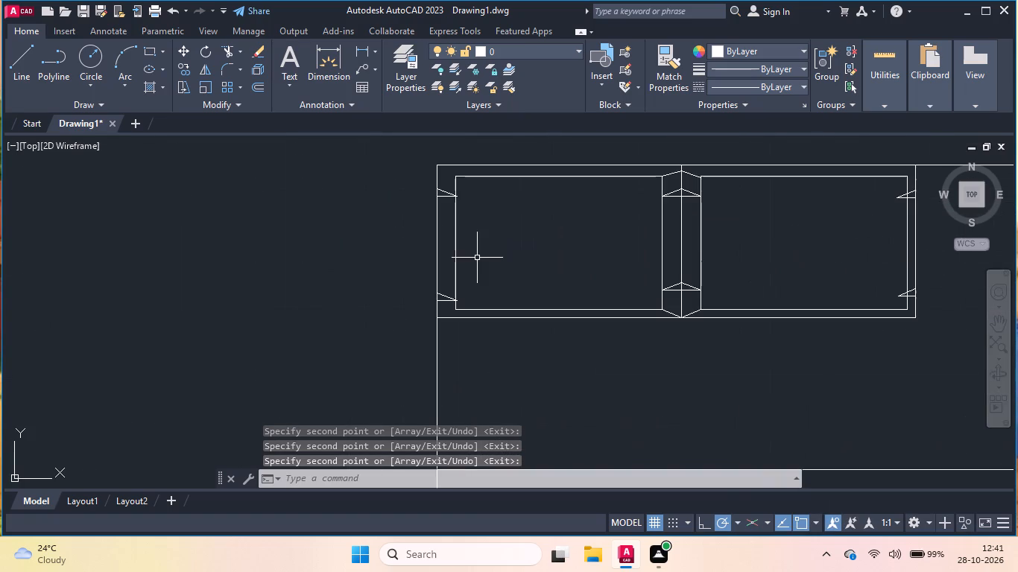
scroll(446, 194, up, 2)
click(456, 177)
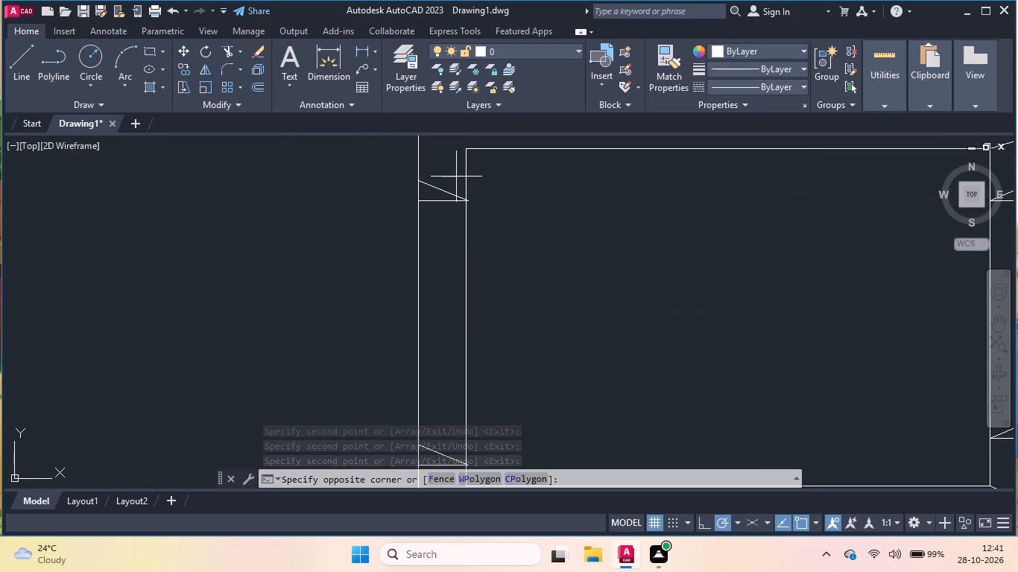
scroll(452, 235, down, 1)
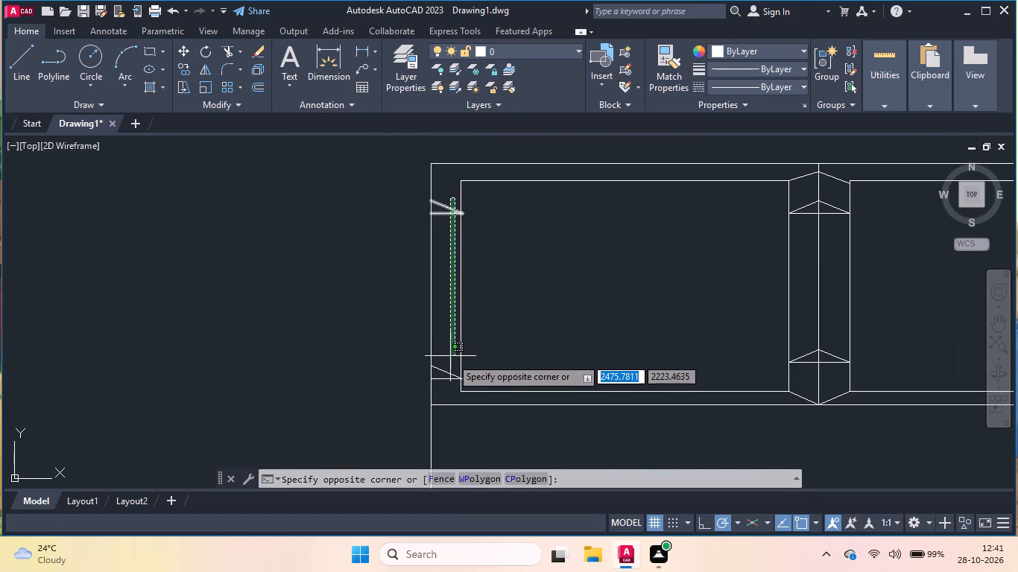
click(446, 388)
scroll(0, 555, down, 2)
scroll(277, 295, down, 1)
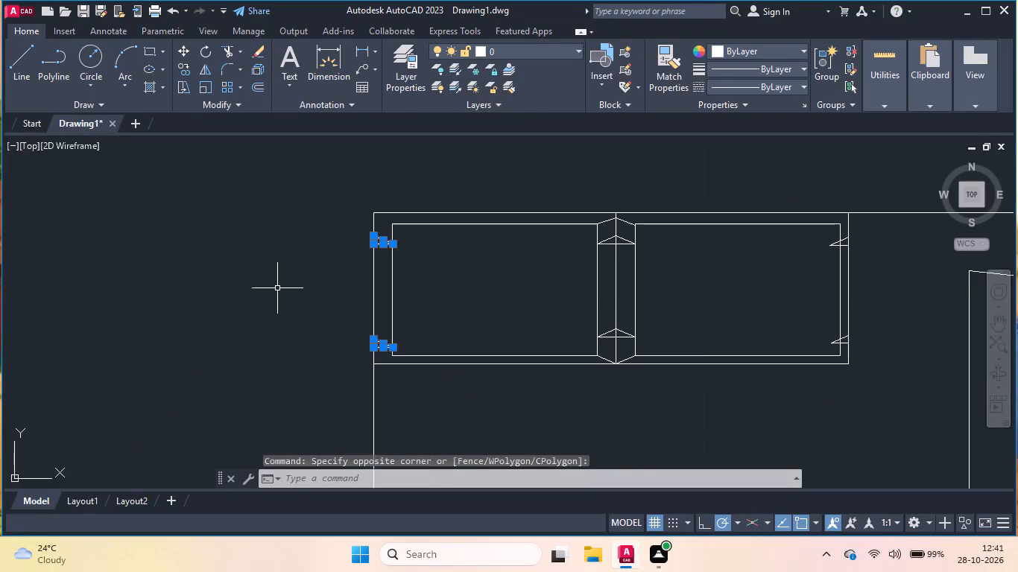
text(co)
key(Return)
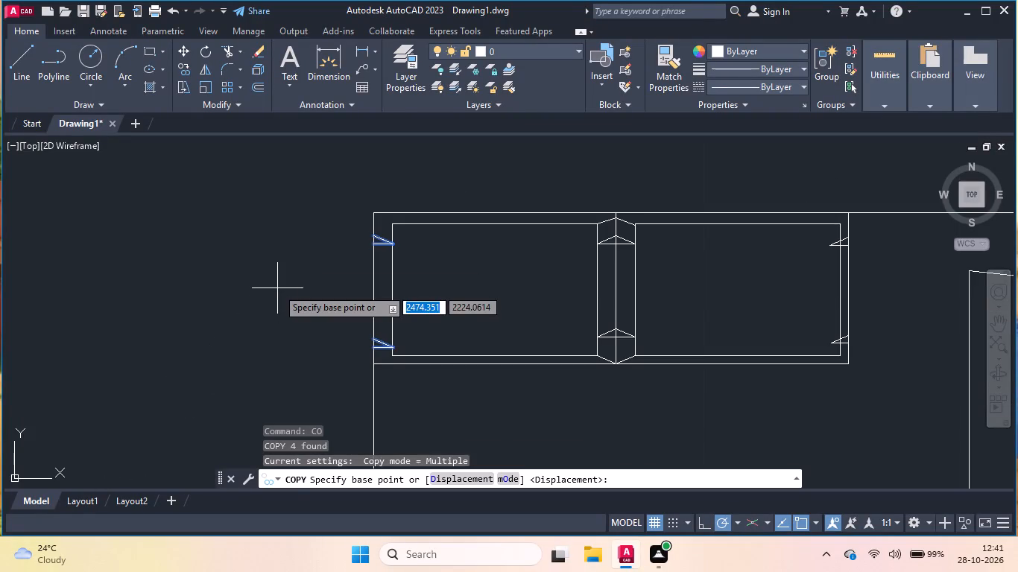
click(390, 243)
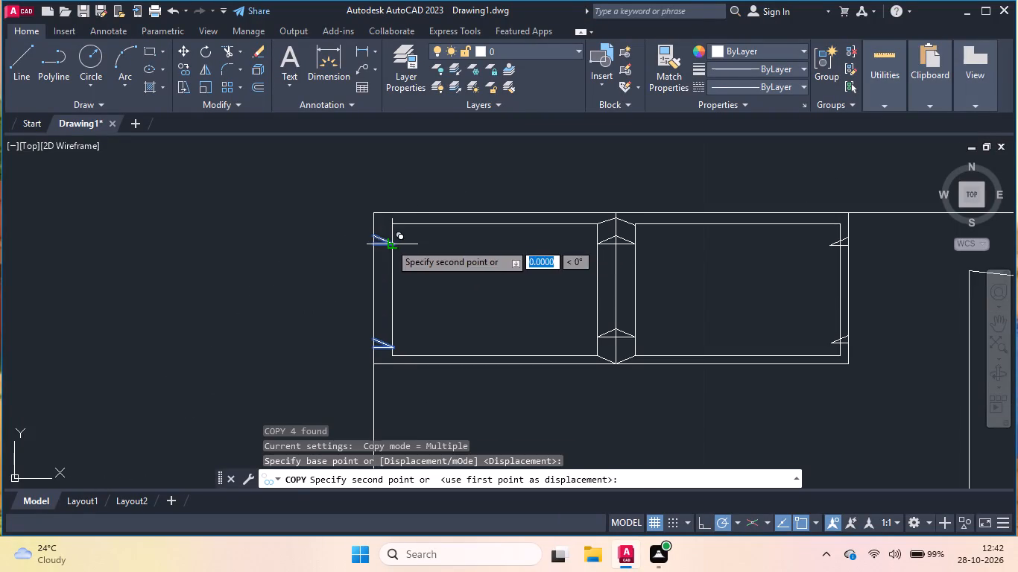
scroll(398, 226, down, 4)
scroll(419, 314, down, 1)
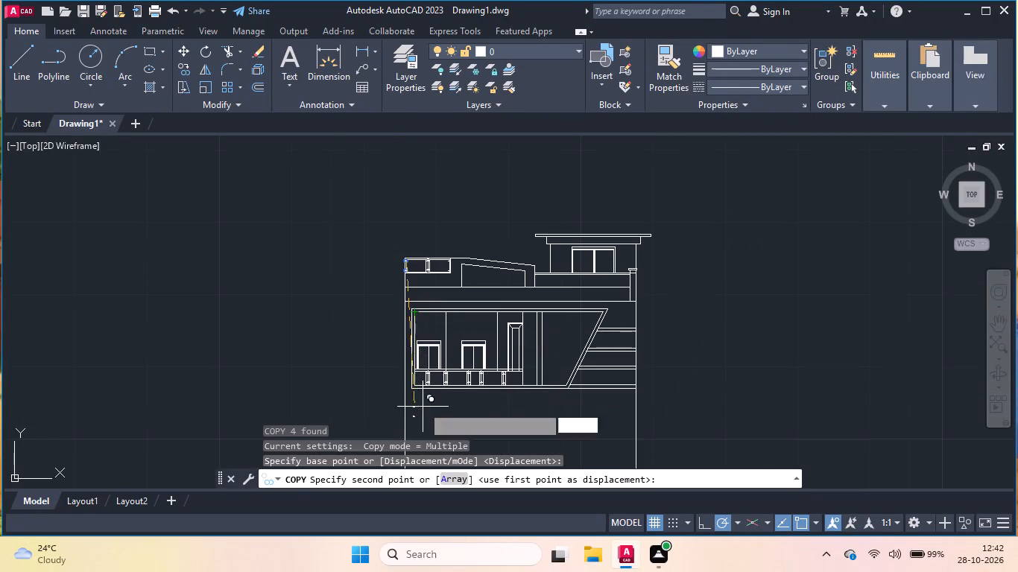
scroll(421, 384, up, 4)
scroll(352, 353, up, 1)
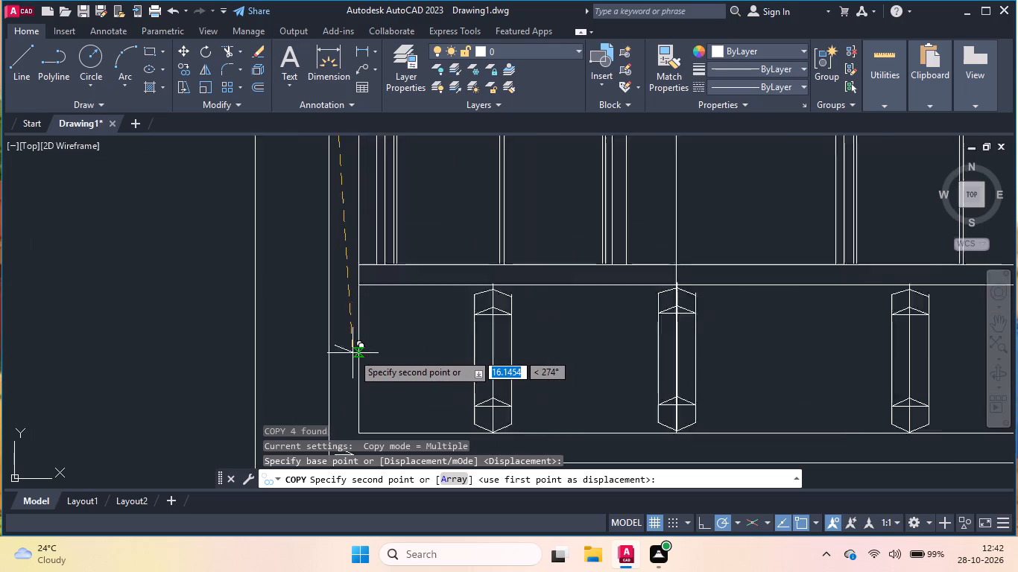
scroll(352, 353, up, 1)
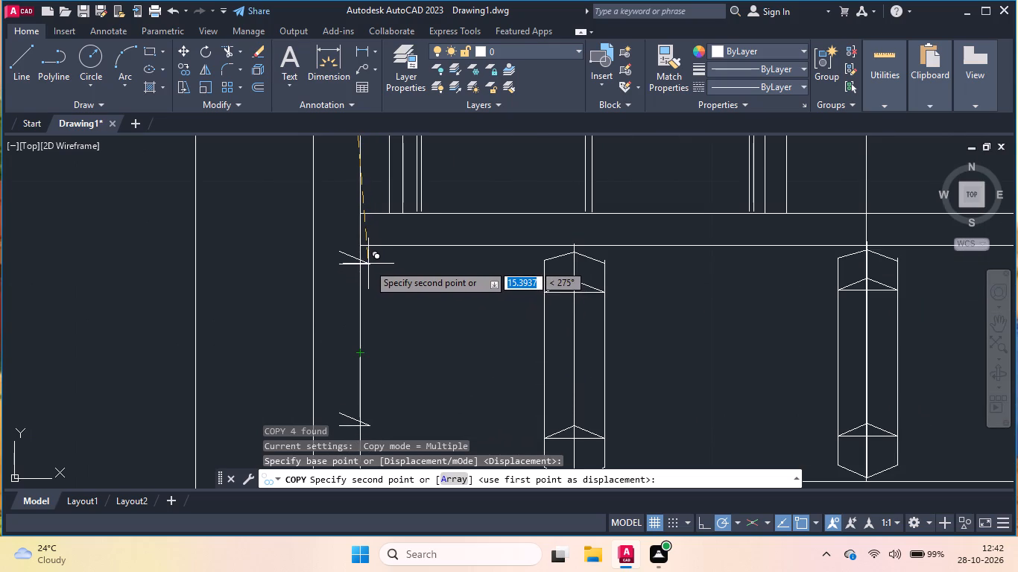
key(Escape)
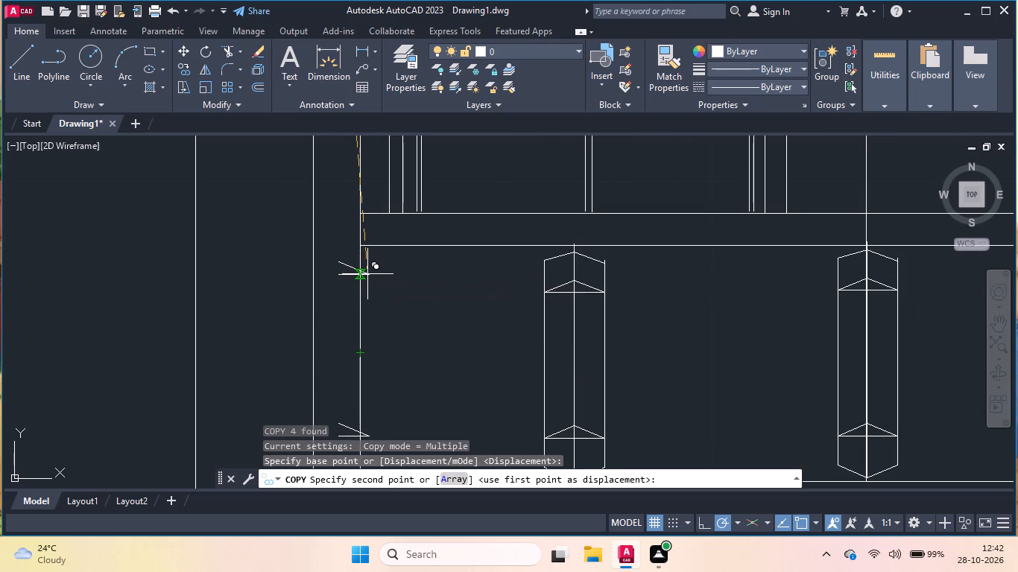
Draw a horizontal line 32 units long across the building's full width, 12 units above its base line.
scroll(345, 284, down, 3)
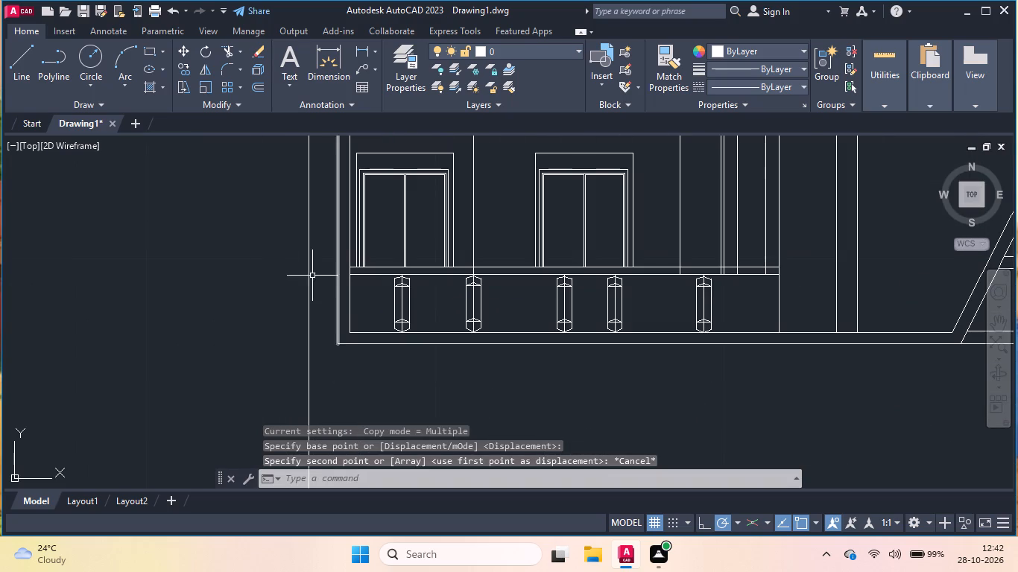
scroll(252, 267, down, 2)
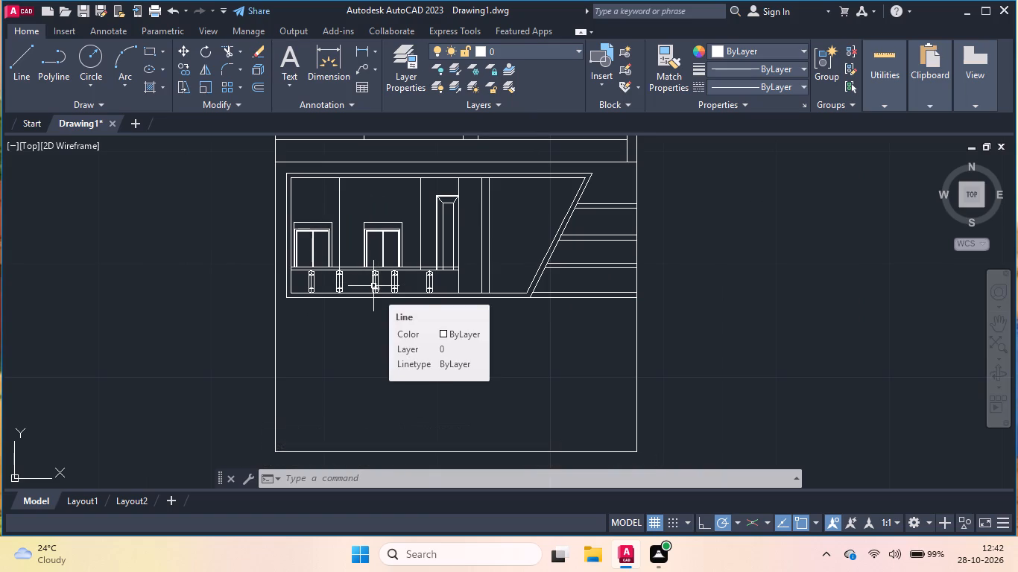
key(l)
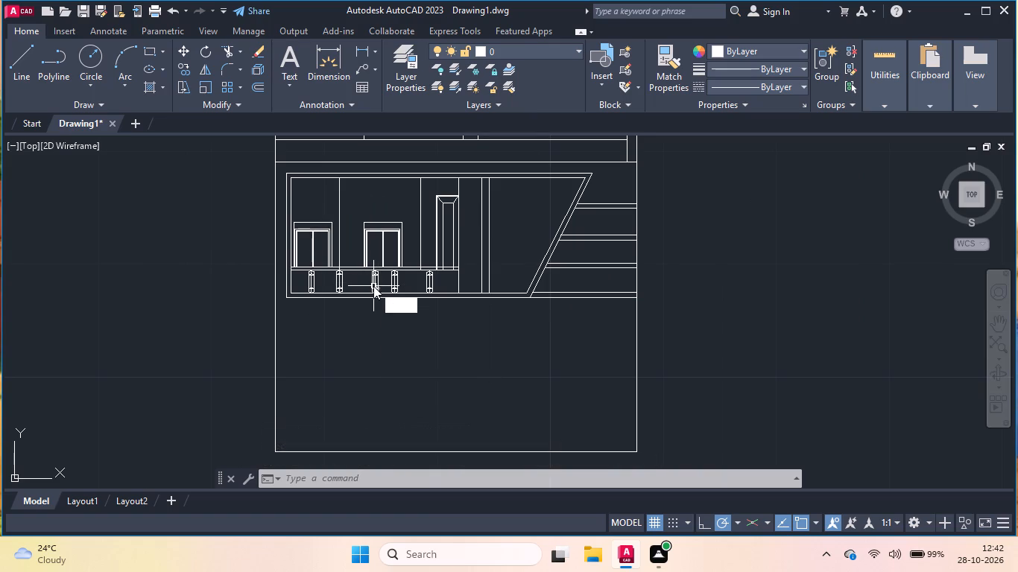
key(Return)
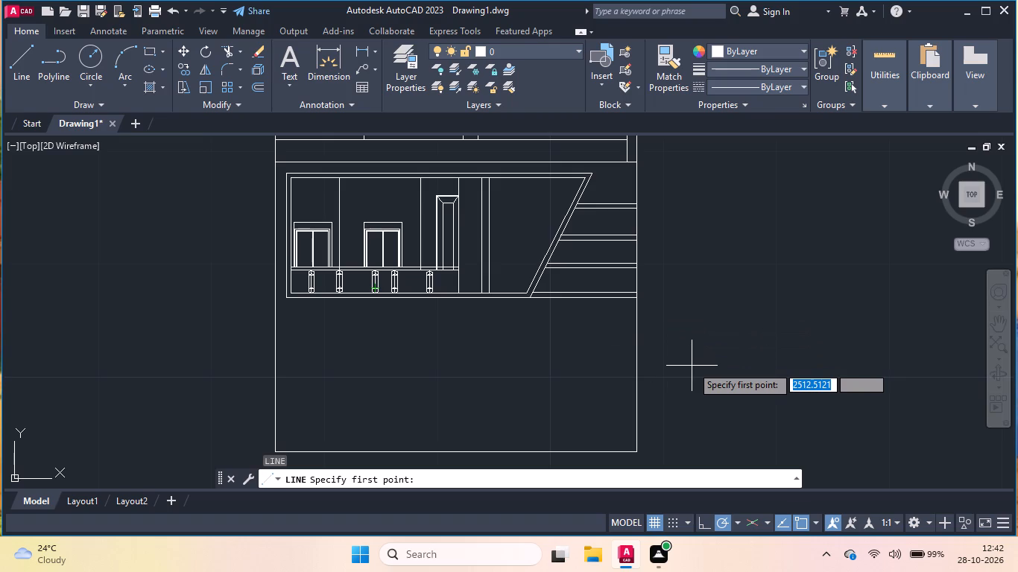
scroll(692, 366, down, 1)
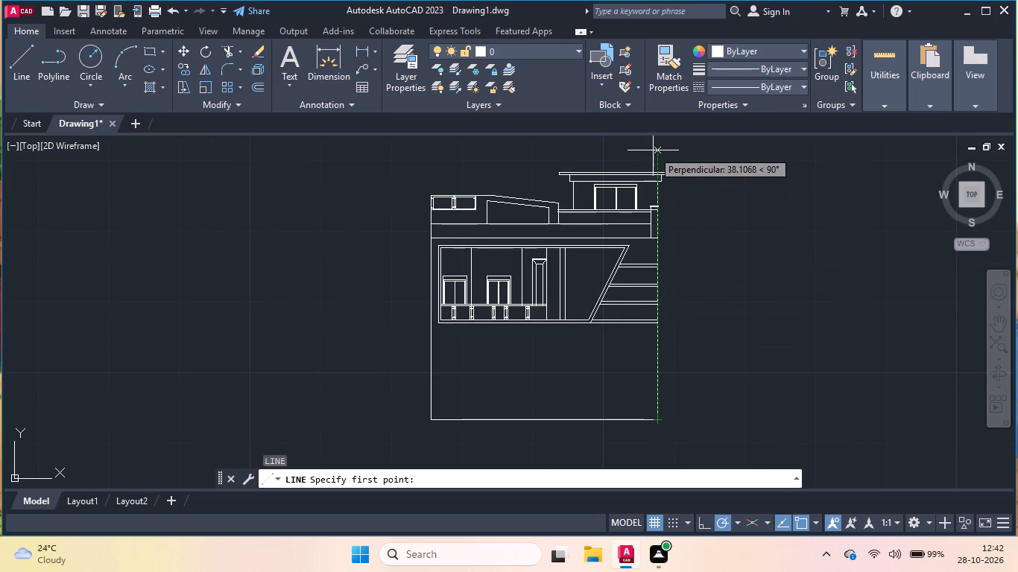
text(12)
key(Return)
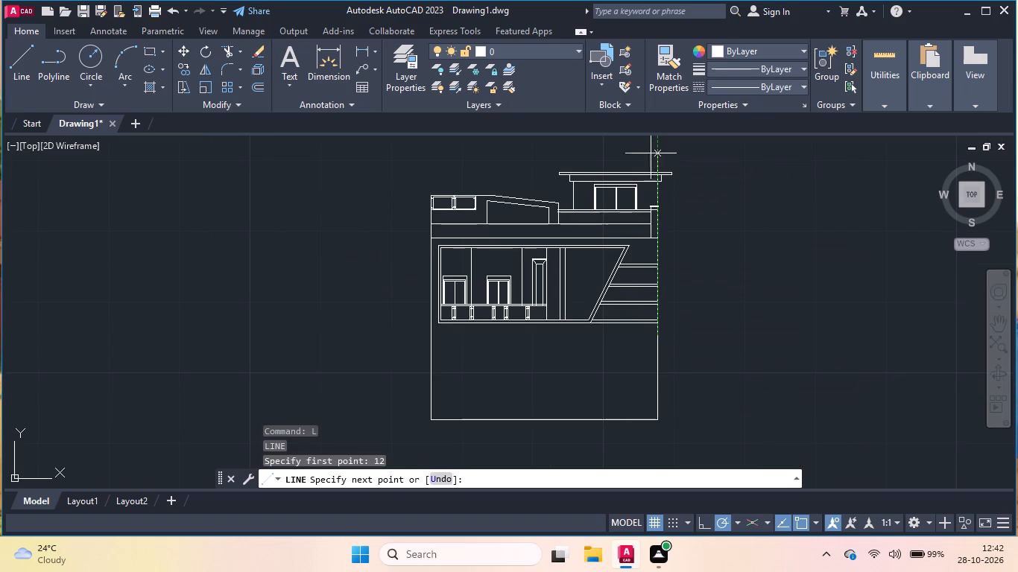
click(430, 336)
key(Return)
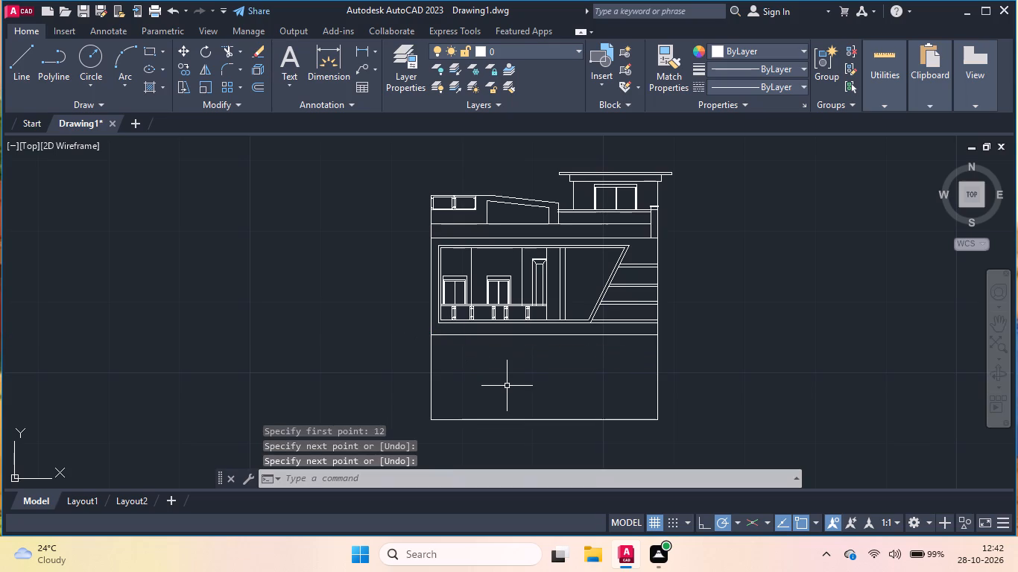
Draw a second full-width horizontal line just above the new one, from the east outer wall to the west outer wall.
key(Return)
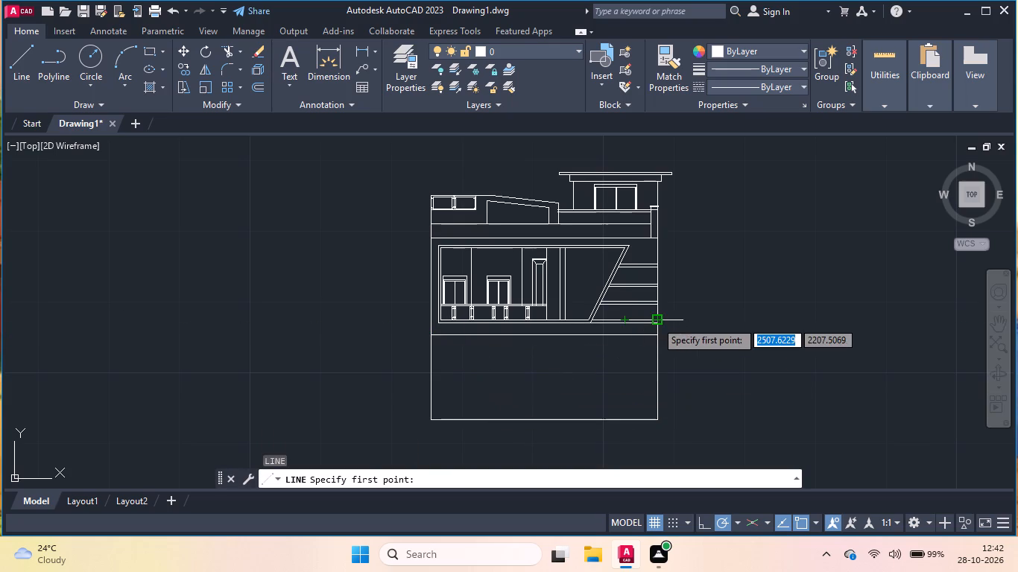
scroll(656, 334, up, 1)
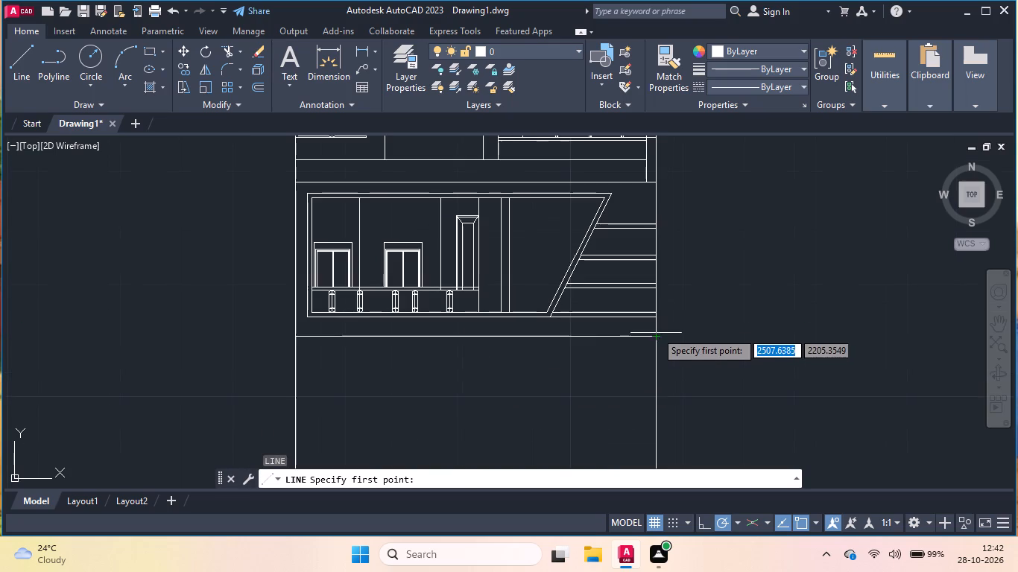
scroll(656, 328, up, 2)
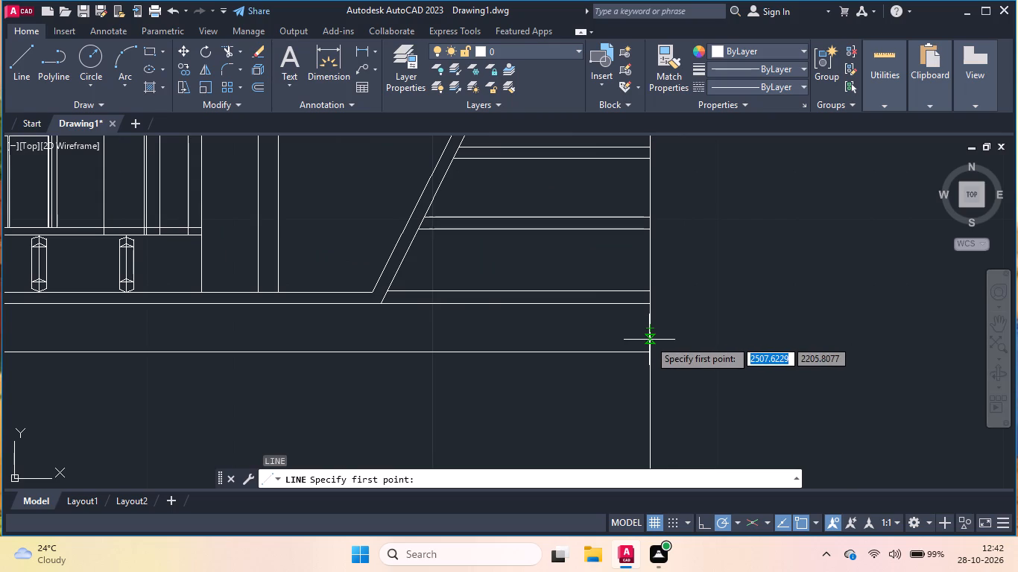
click(649, 340)
scroll(649, 340, down, 1)
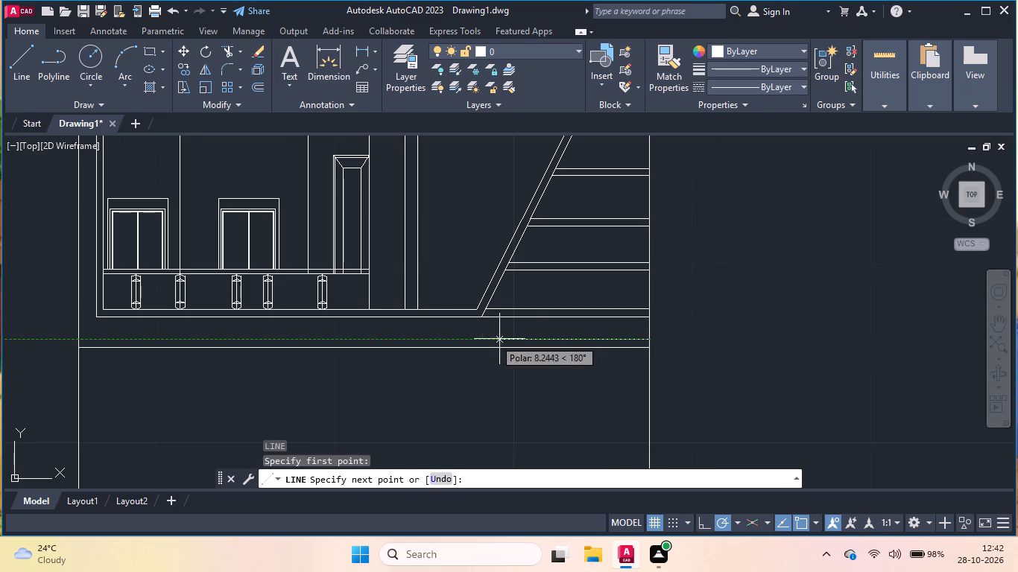
click(78, 339)
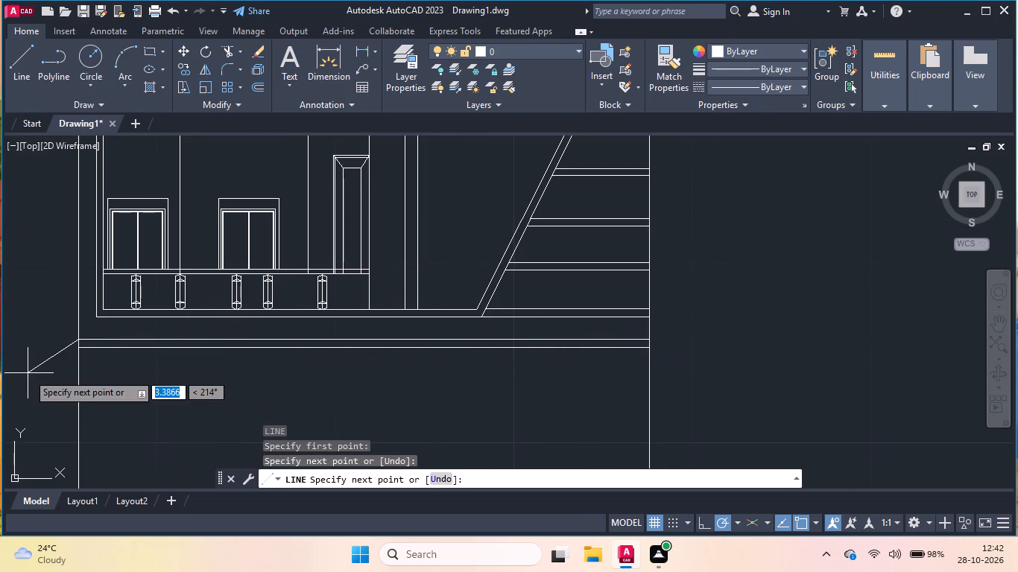
key(Return)
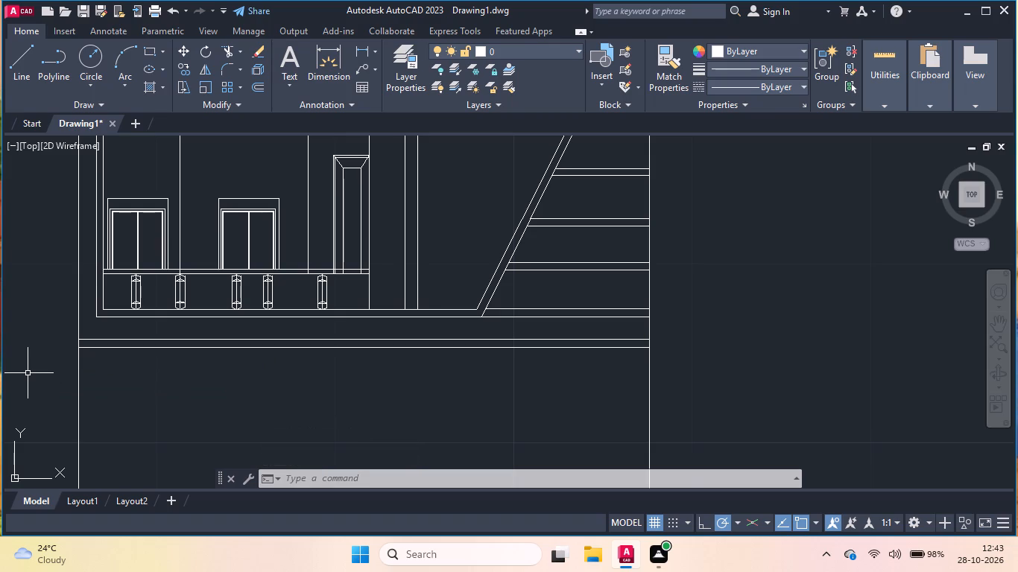
Draw a horizontal line 16 units long westward from the east outer wall, 1 unit above the building's base line.
scroll(151, 348, down, 3)
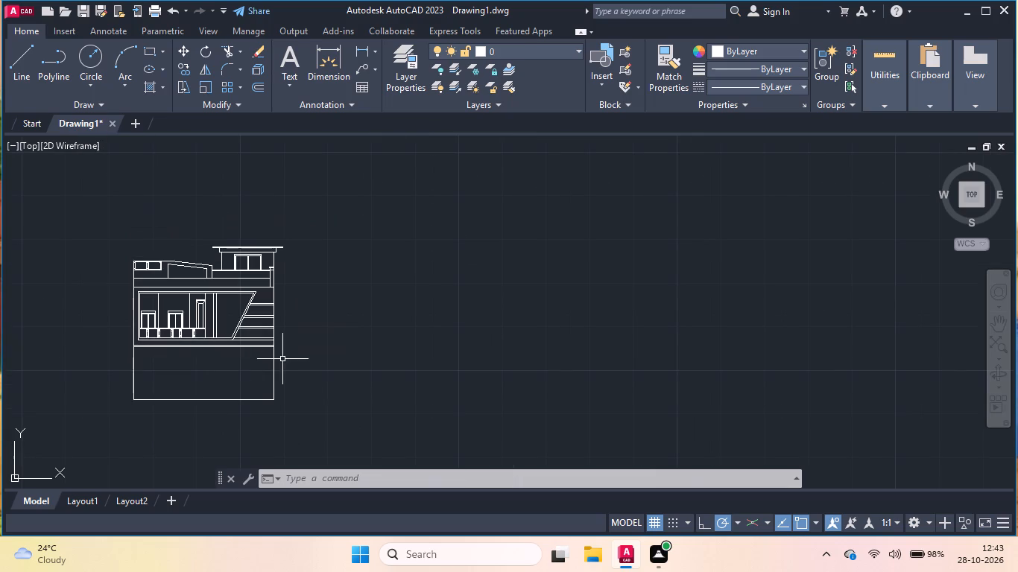
key(l)
key(Return)
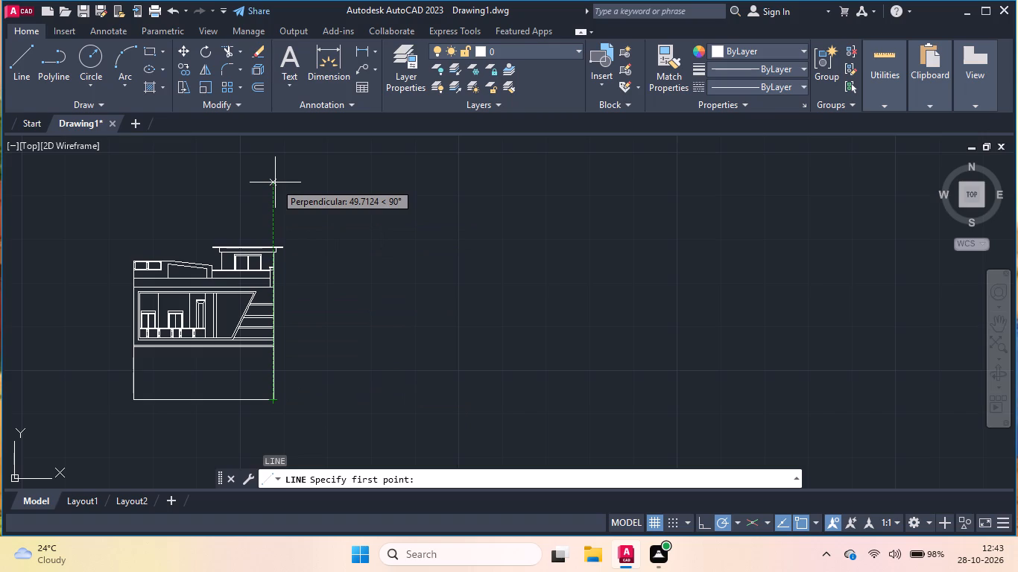
key(1)
key(Return)
scroll(426, 282, down, 1)
scroll(241, 347, up, 1)
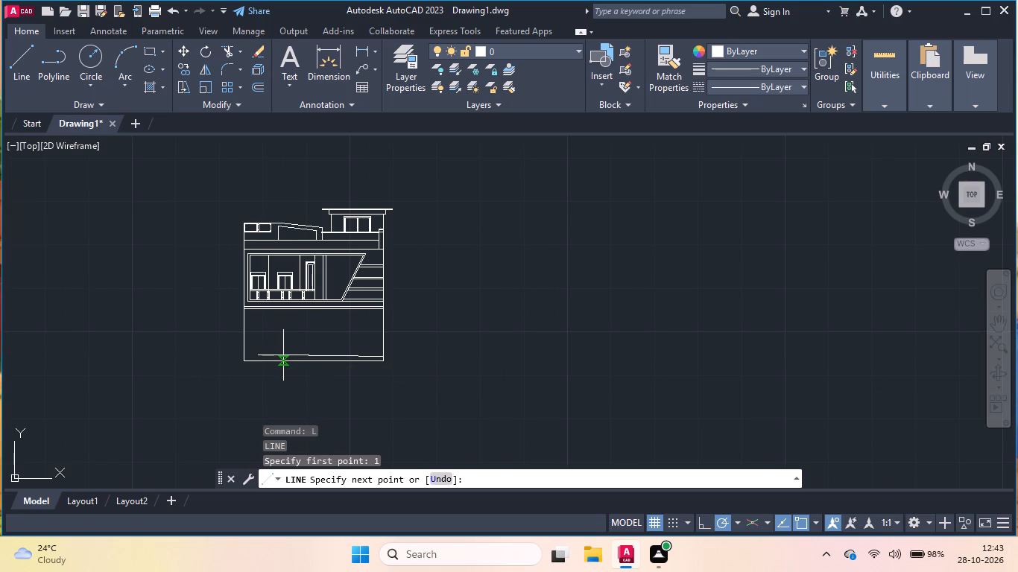
scroll(328, 357, up, 2)
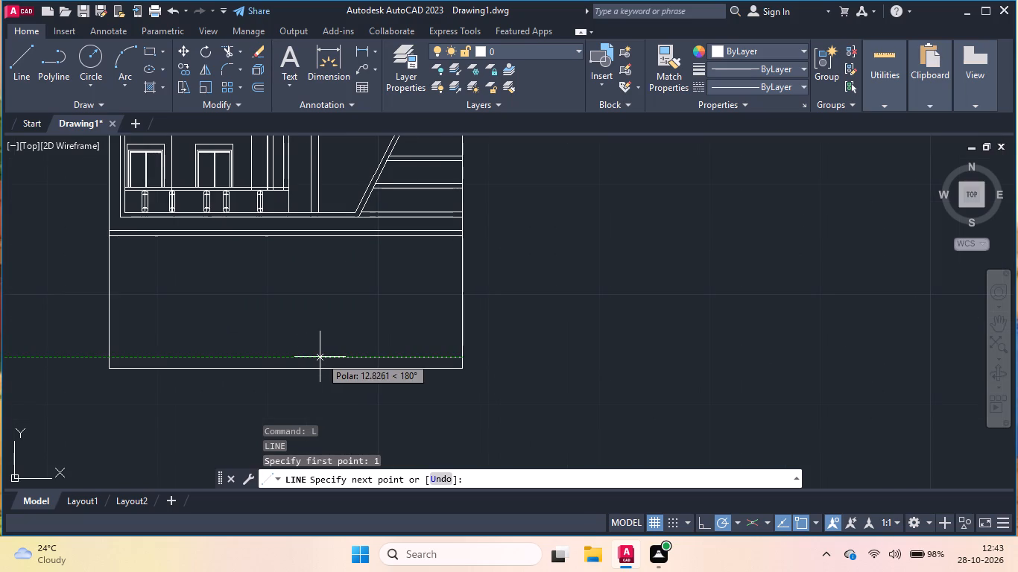
text(16)
key(Return)
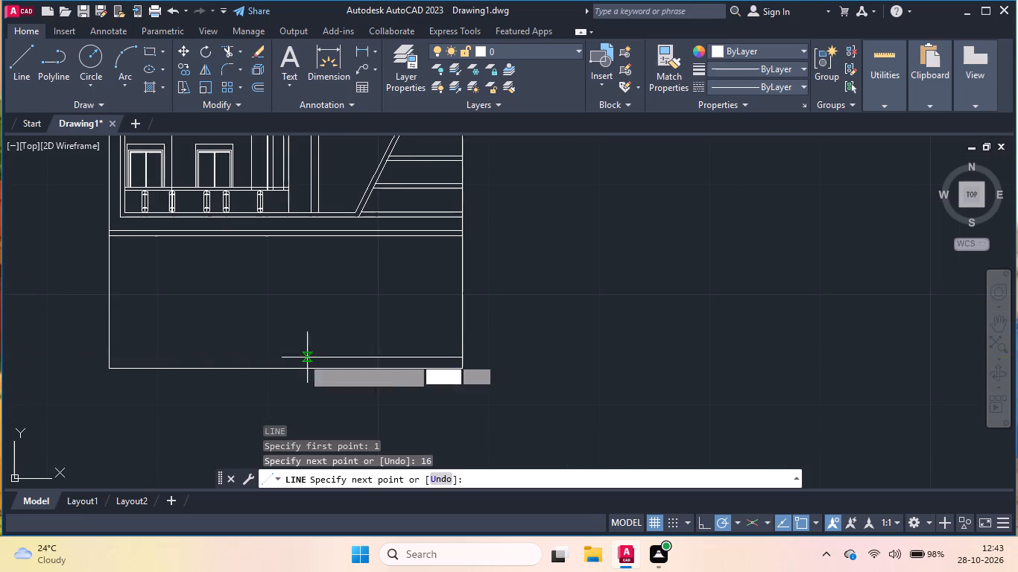
key(Return)
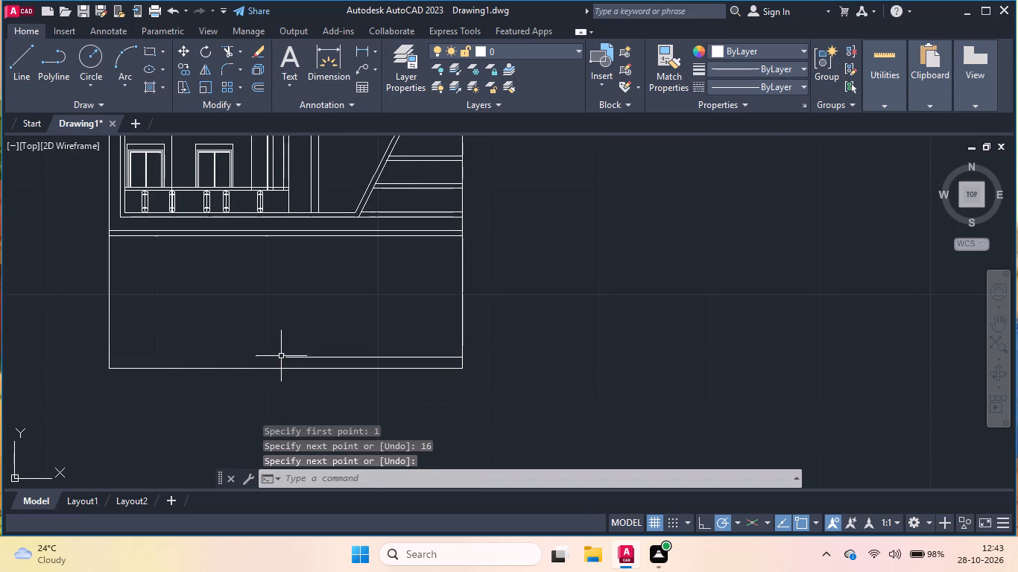
Draw a vertical line 12 units high from the base line to the lower full-width line, at the 16-unit line's west end.
key(Return)
click(288, 367)
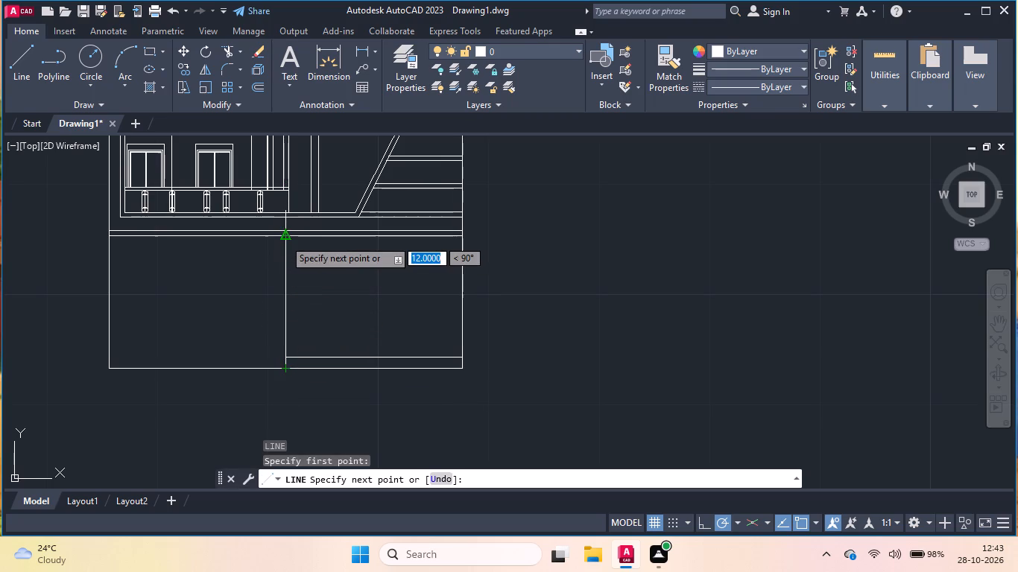
click(284, 238)
key(Return)
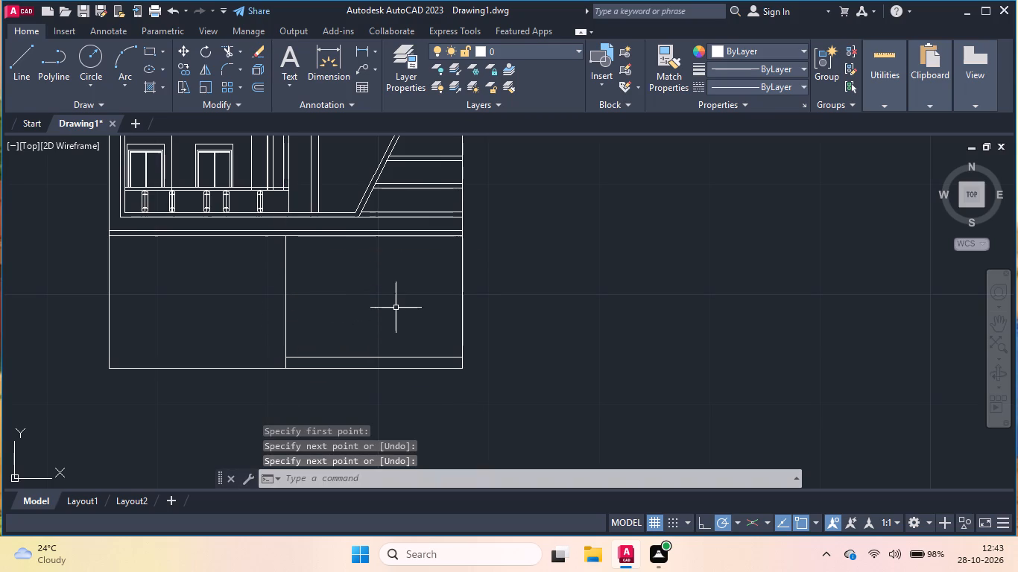
Draw a vertical line 11 units high just west of the east outer wall, from the 16-unit base strip line up to the slab band.
key(Return)
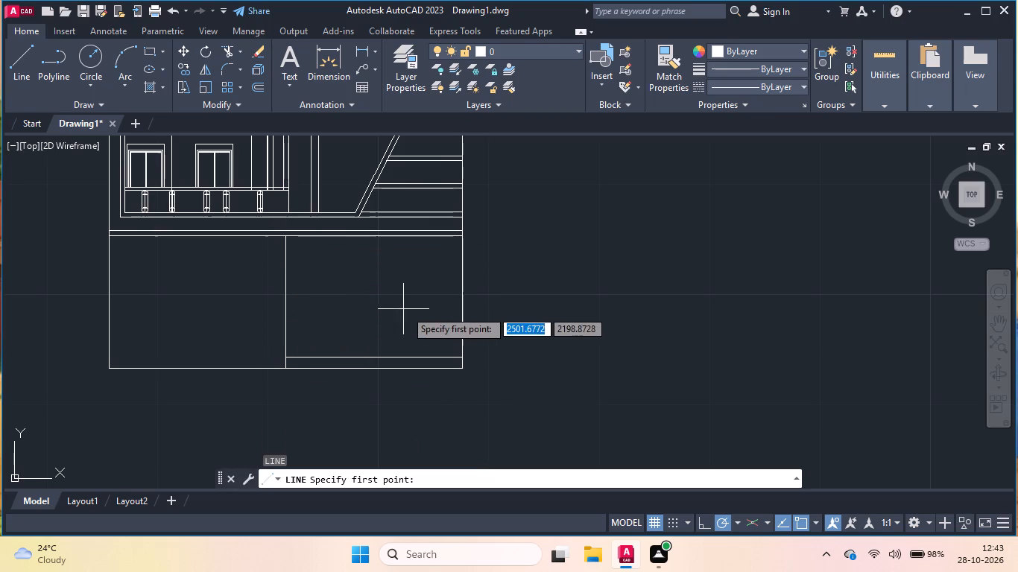
scroll(455, 355, up, 1)
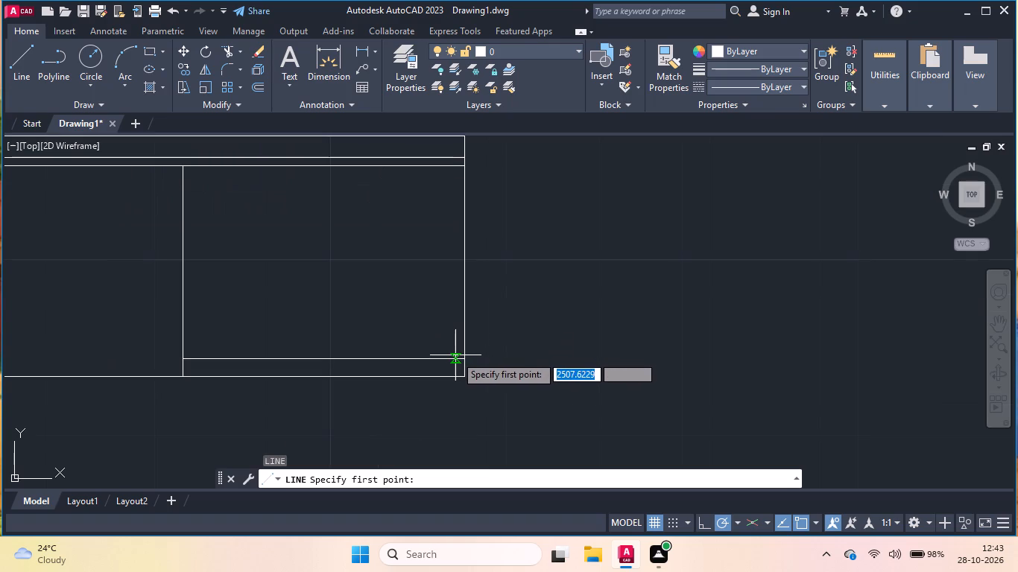
click(454, 358)
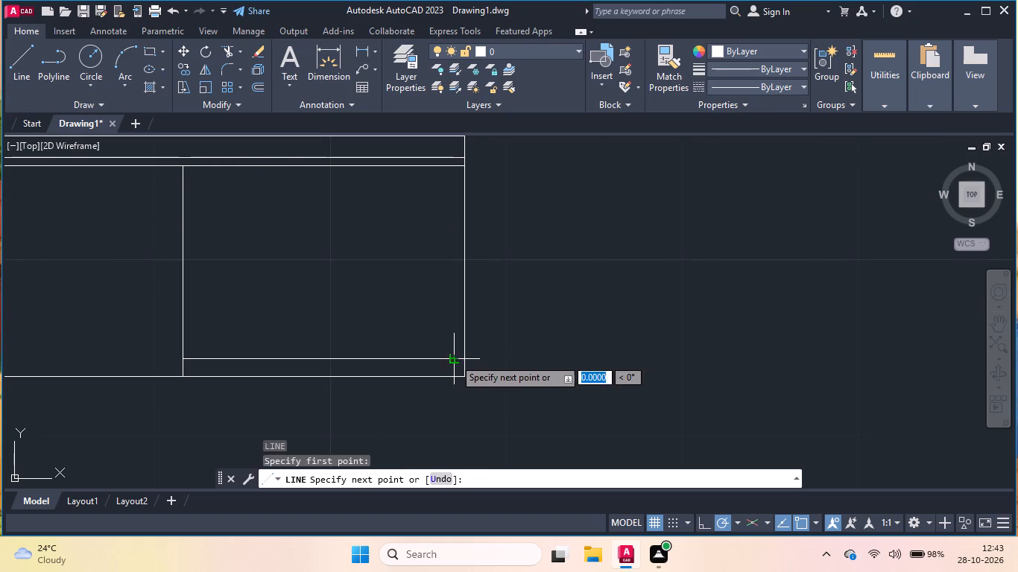
click(454, 168)
key(Return)
Draw two closely spaced vertical lines further west up to the slab band, the east one from the strip line, the west one from the base line.
key(Return)
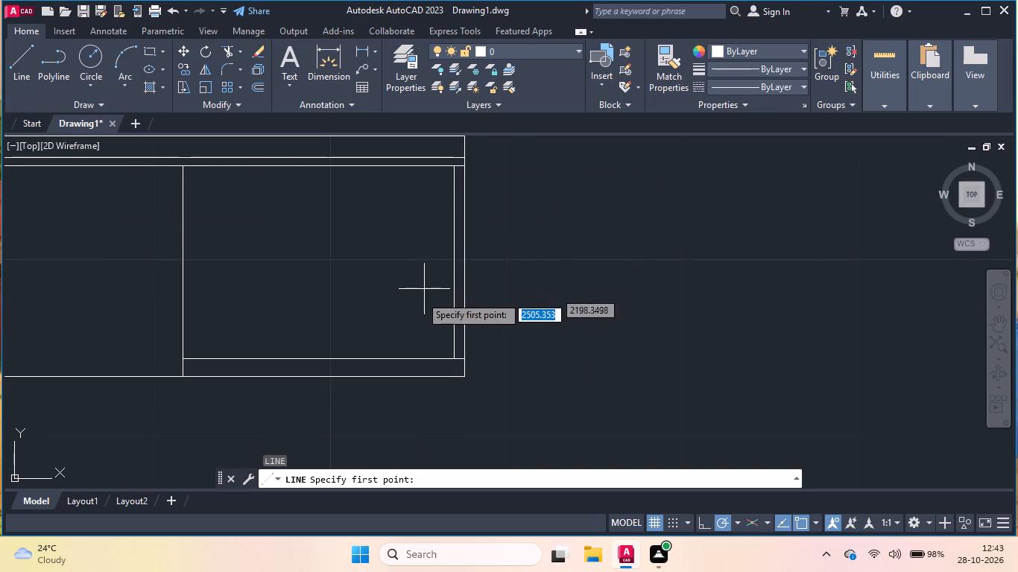
click(426, 358)
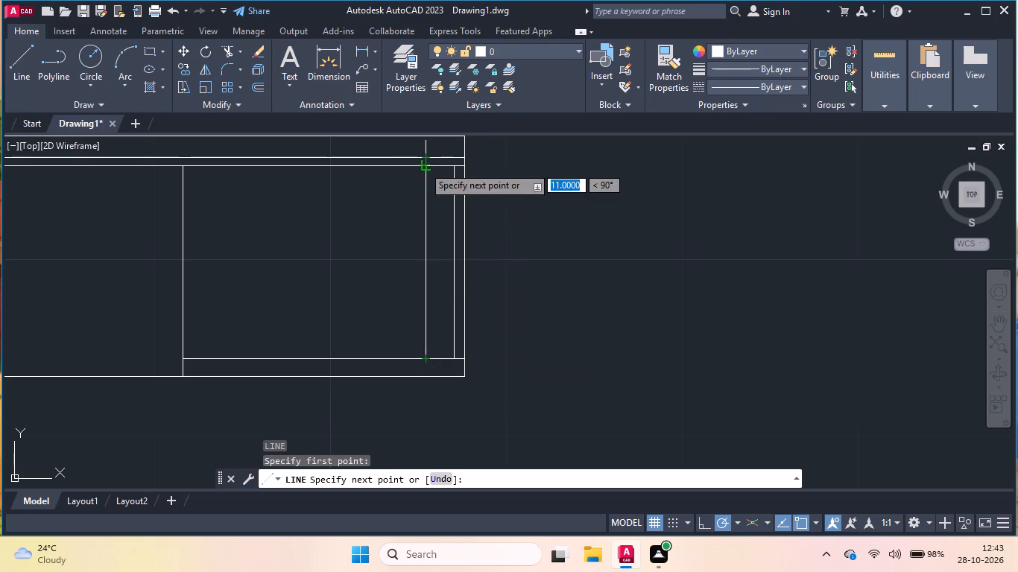
click(423, 166)
key(Return)
key(Return)
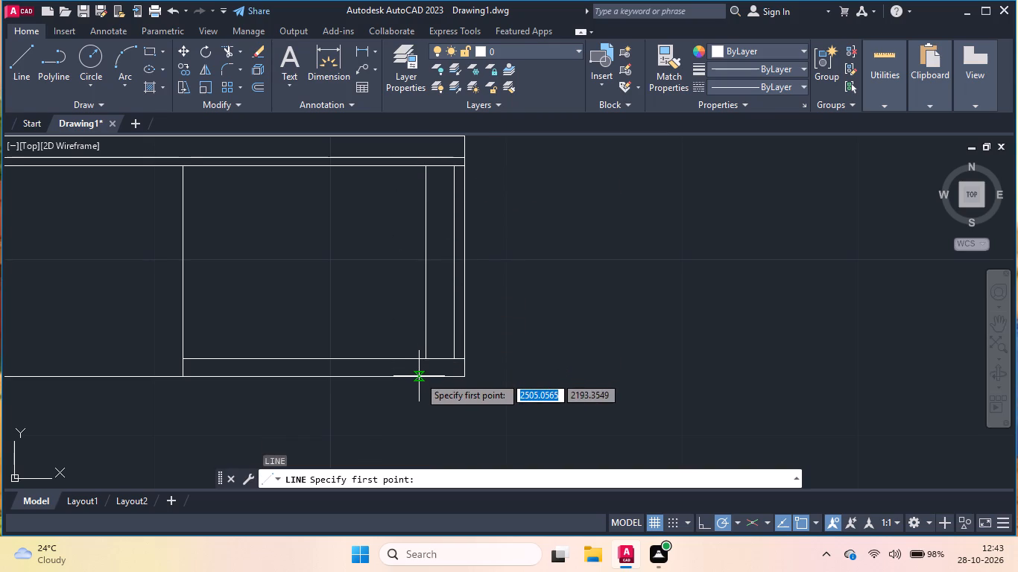
click(419, 376)
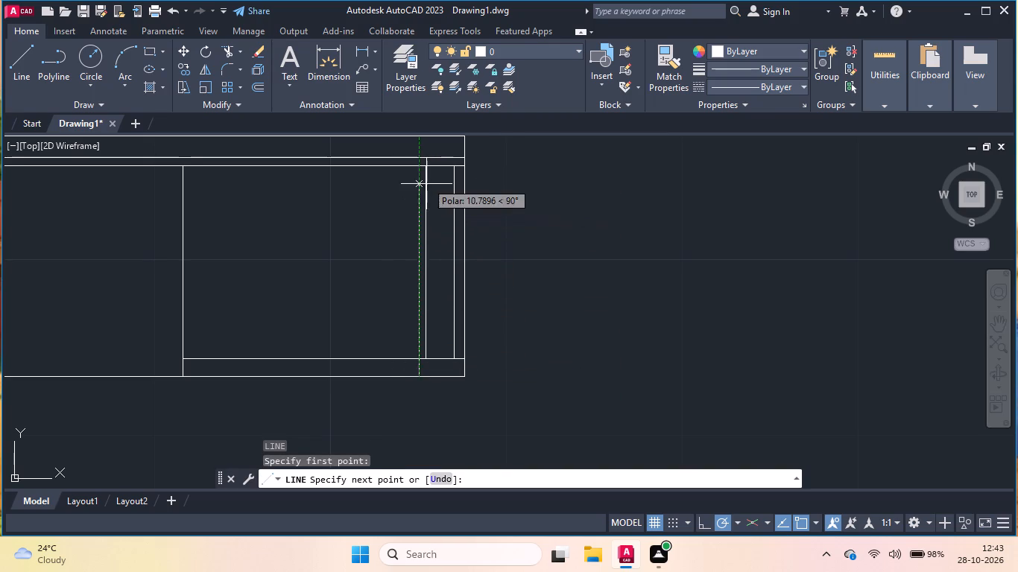
click(417, 169)
key(Return)
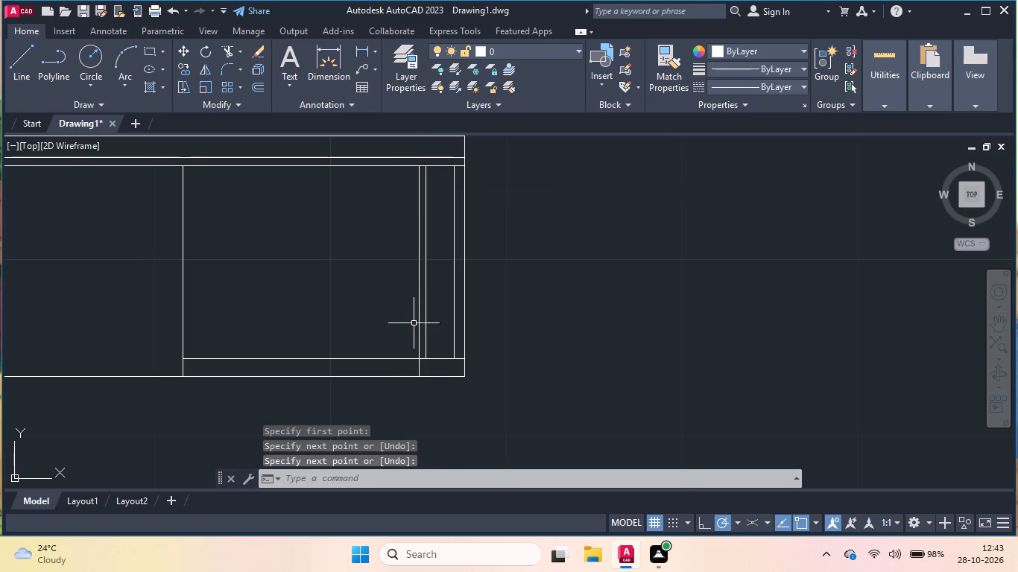
Draw another closely spaced pair of vertical lines west of the previous pair, both between the base strip line and the slab band.
key(Return)
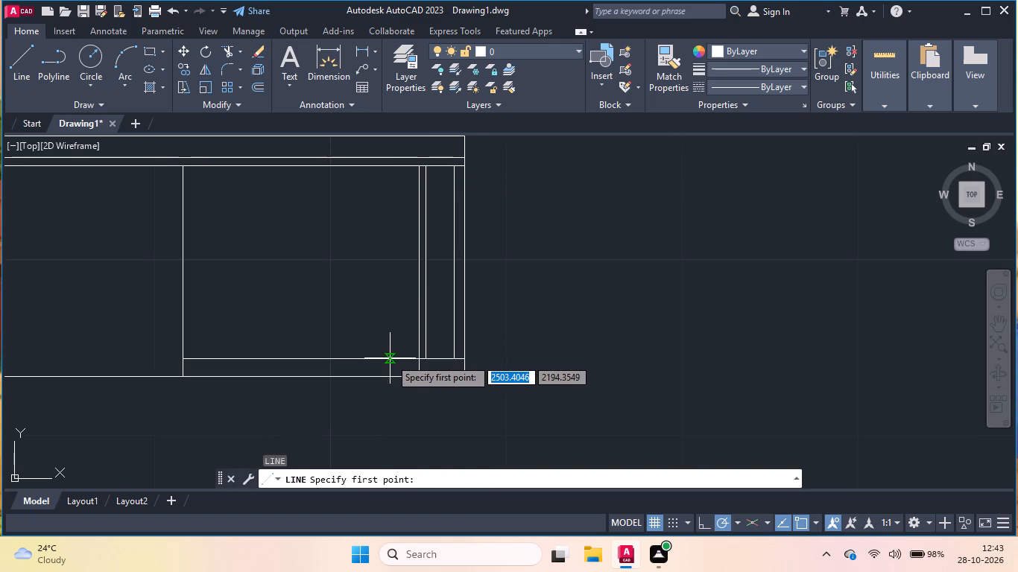
click(390, 358)
click(391, 168)
key(Return)
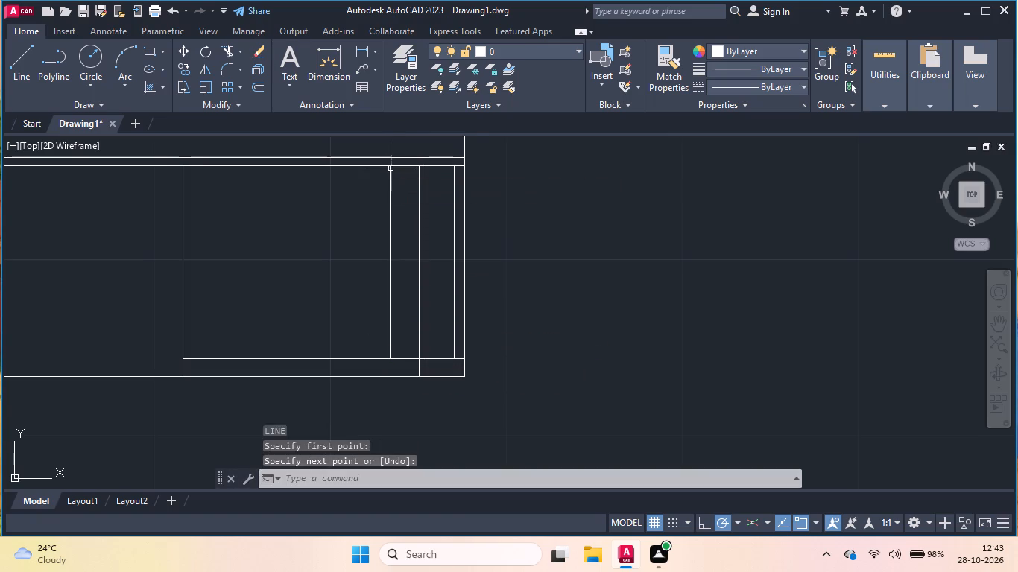
key(Return)
click(382, 165)
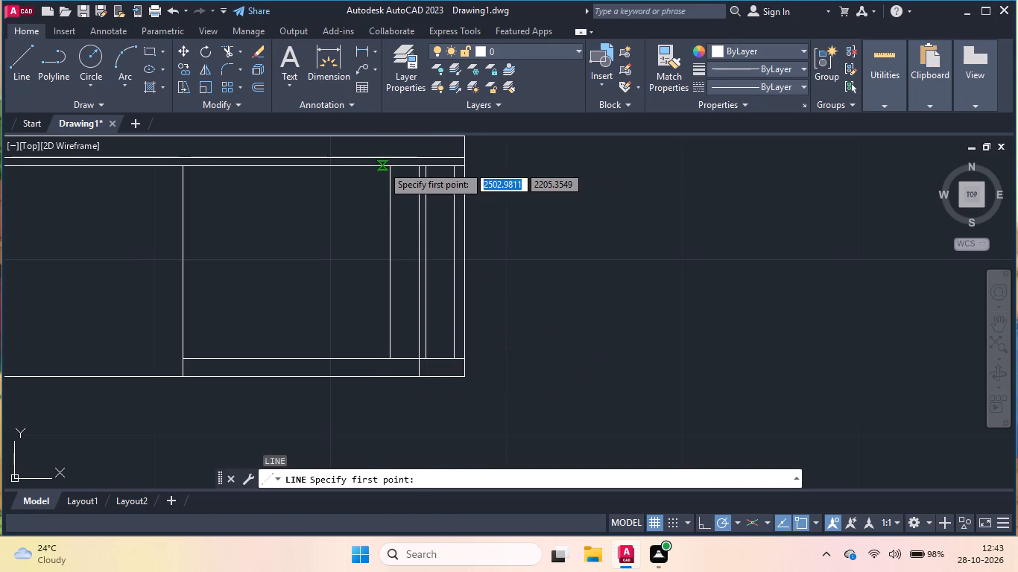
click(383, 357)
key(Return)
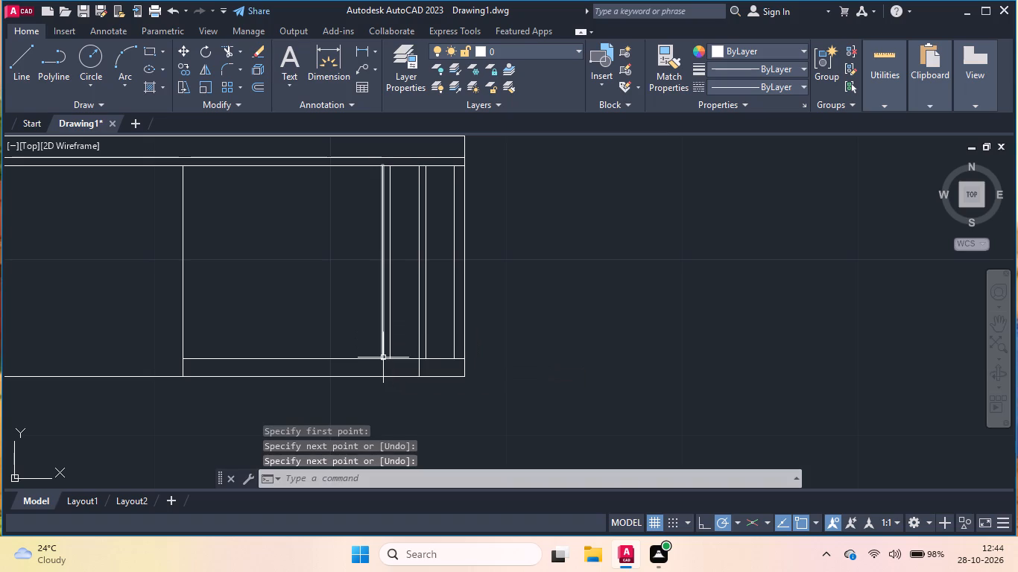
Draw a single vertical line from the slab band to the base strip line, about 8.9 units east of the central 12-unit line.
key(Return)
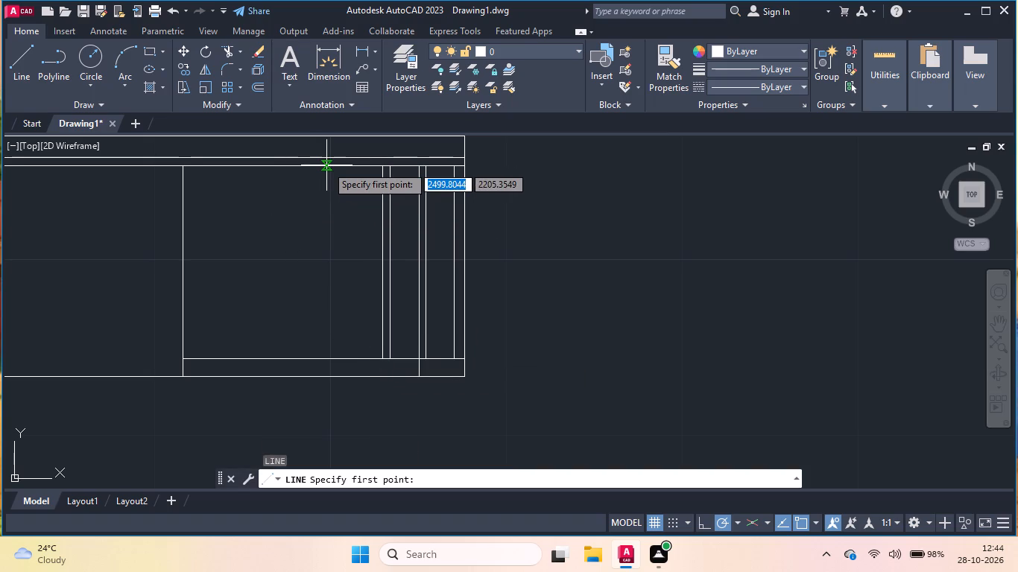
click(340, 166)
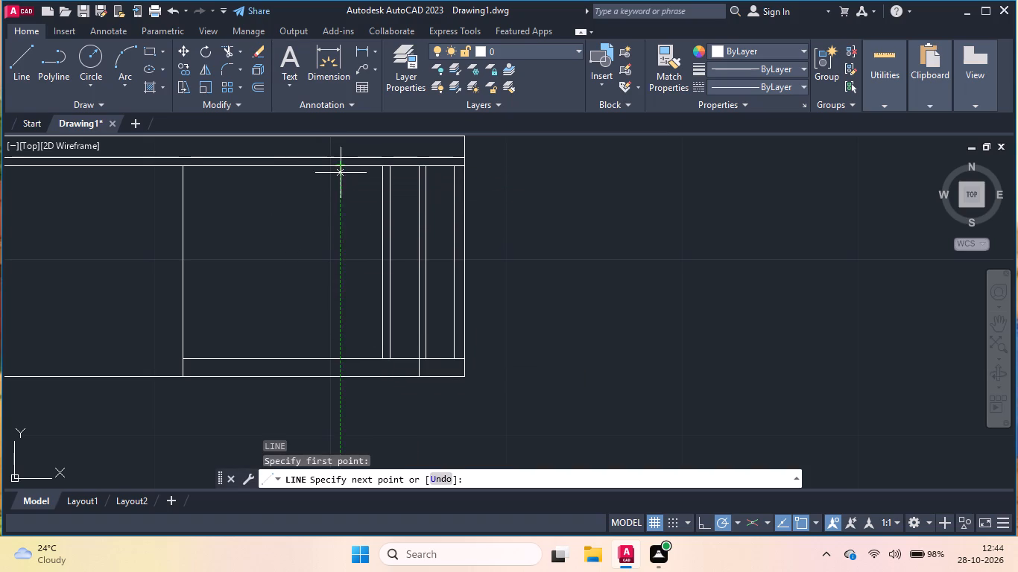
click(342, 357)
key(Return)
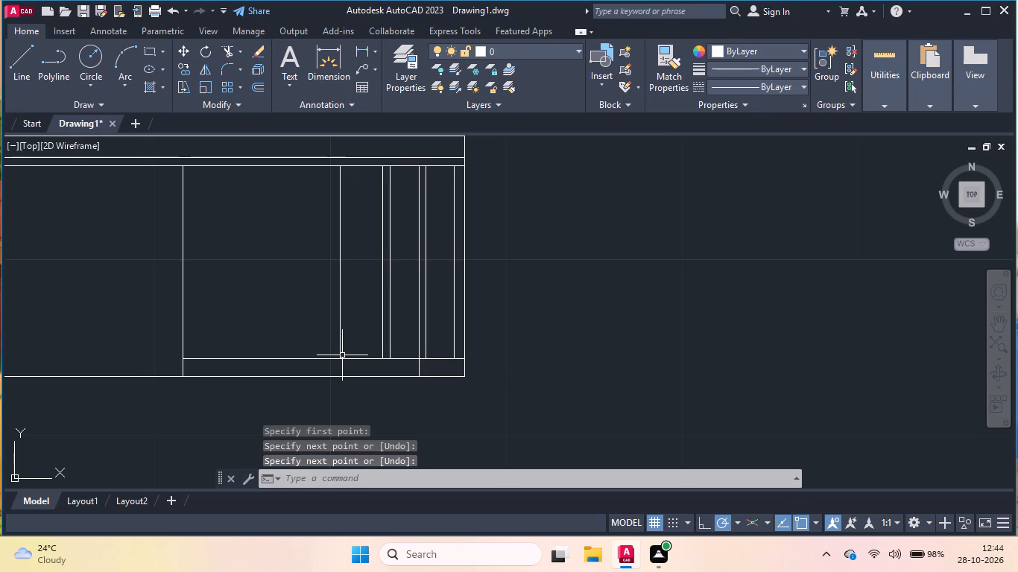
Draw a horizontal line about 8.9 units long across the wide bay, a short distance below the slab band.
key(Return)
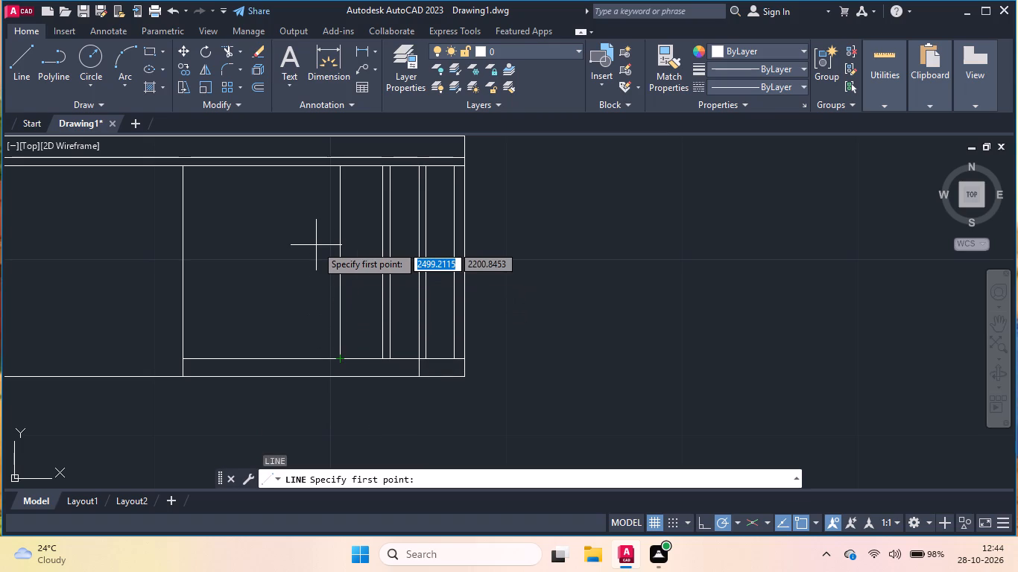
click(183, 203)
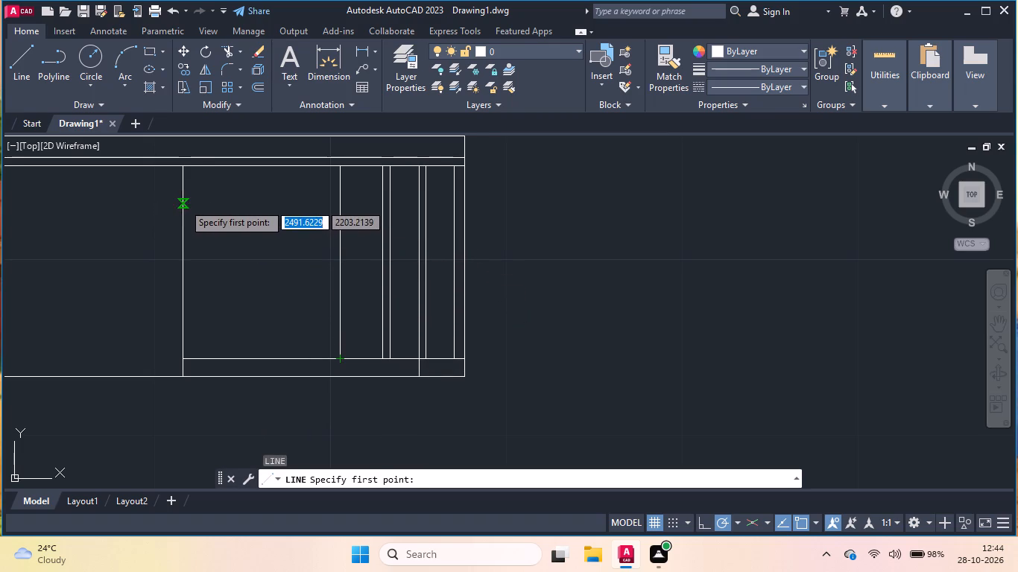
click(337, 205)
key(Return)
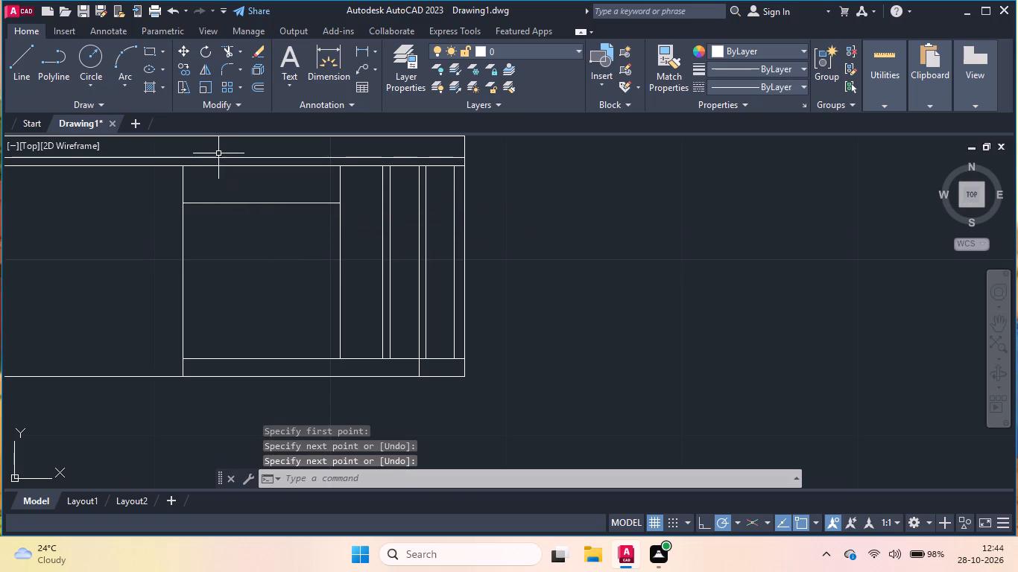
Draw a long, shallow rectangle inside the wide bay's top panel, between the slab band and the new horizontal line.
scroll(213, 174, up, 2)
key(Return)
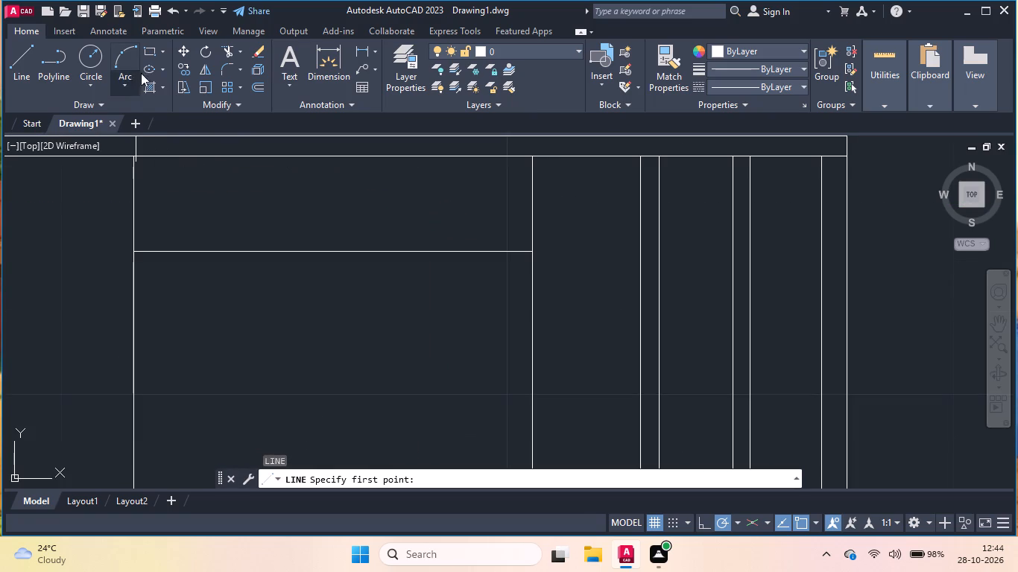
click(152, 52)
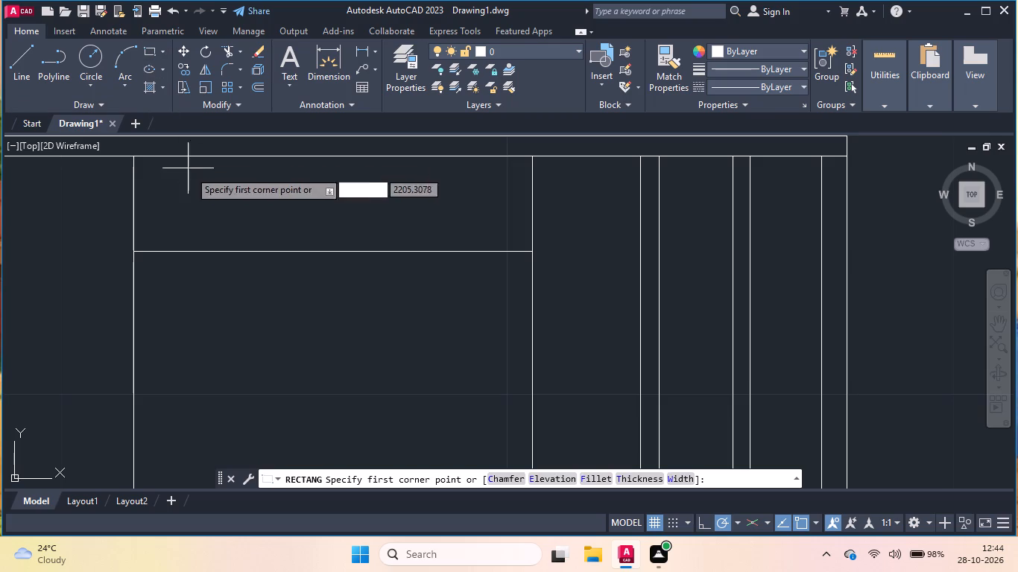
click(173, 192)
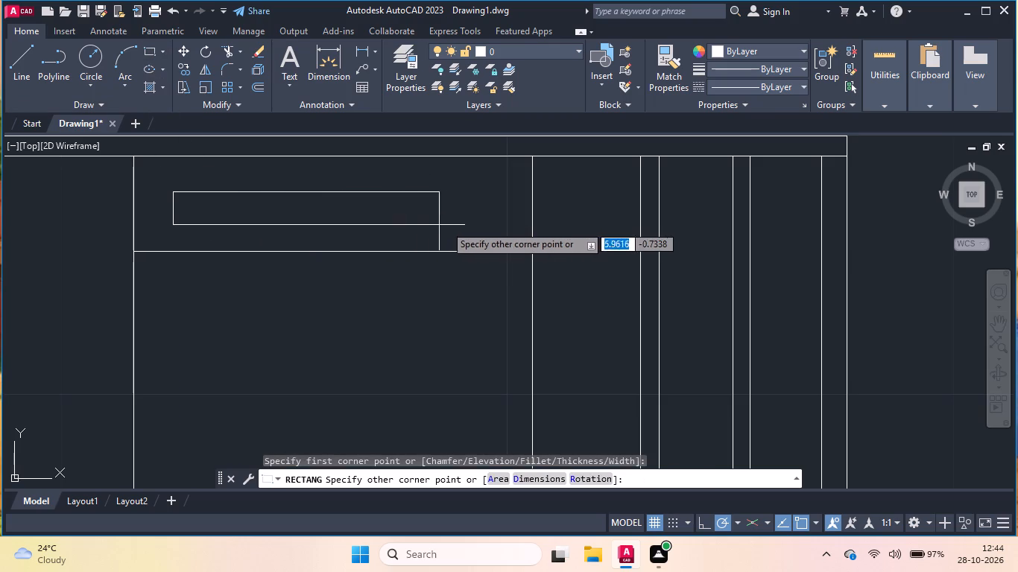
click(494, 235)
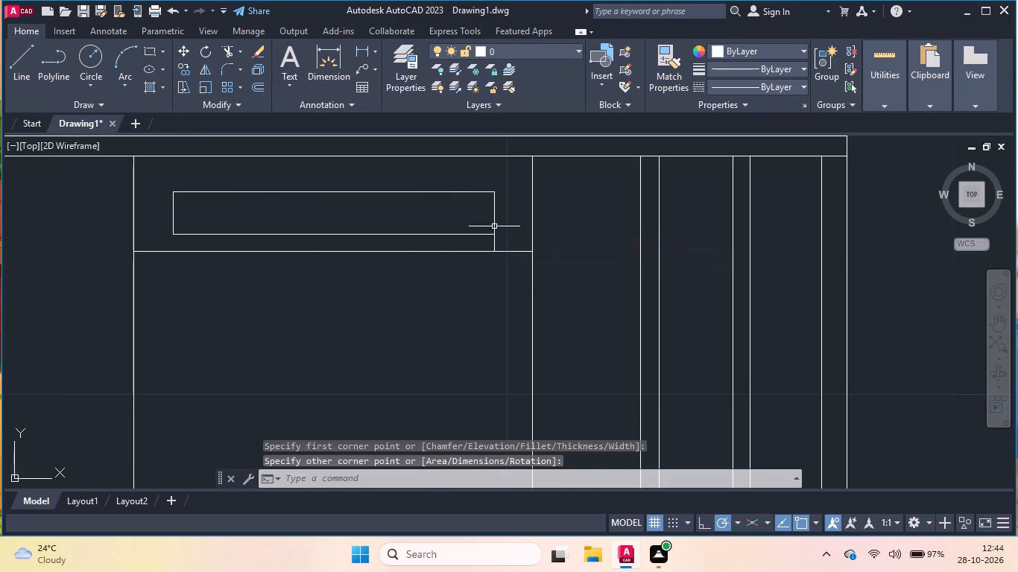
Move the rectangle straight up by about 0.3 units within the top panel.
click(496, 191)
key(m)
key(Return)
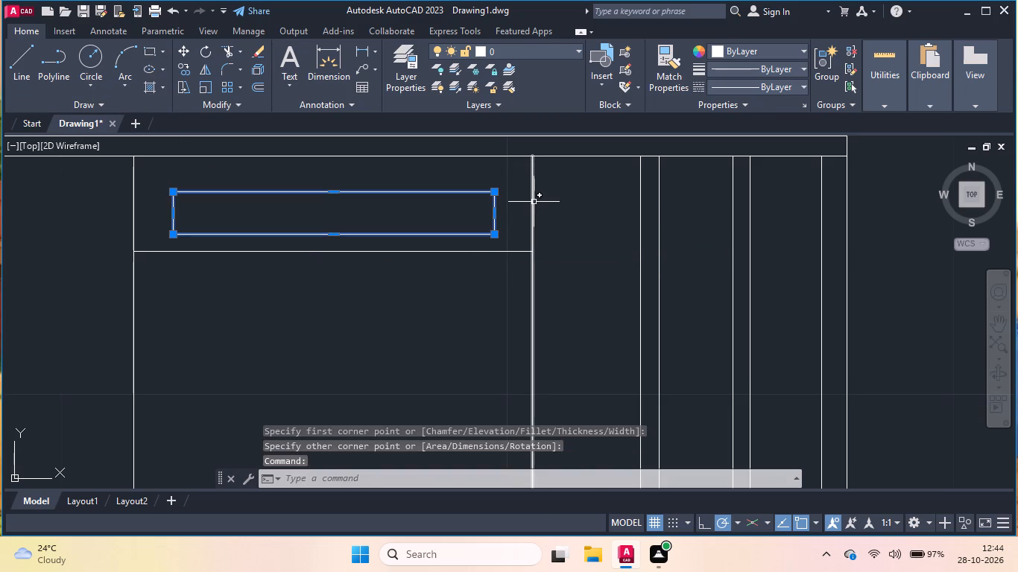
click(490, 194)
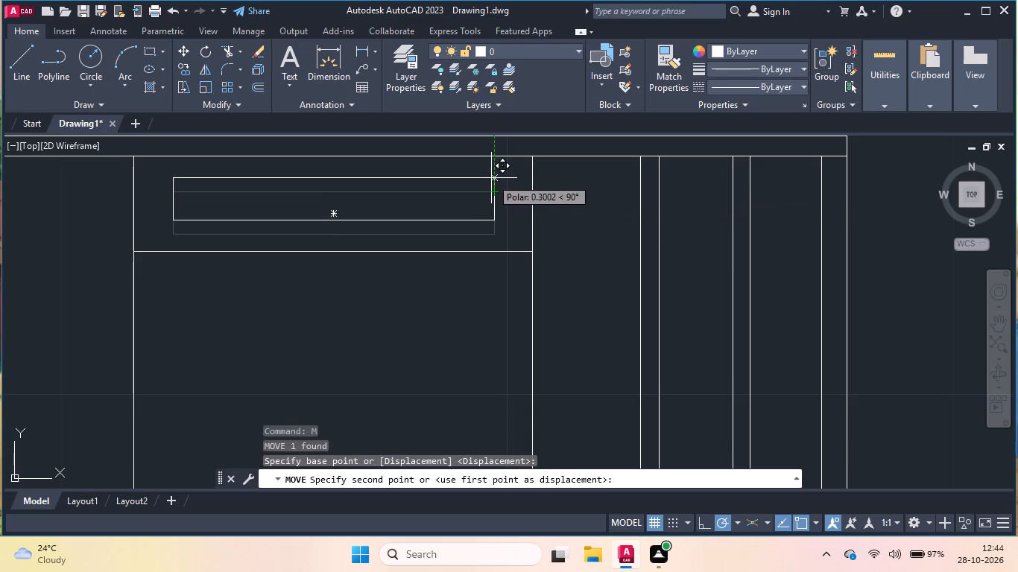
click(491, 178)
scroll(397, 223, down, 2)
key(Return)
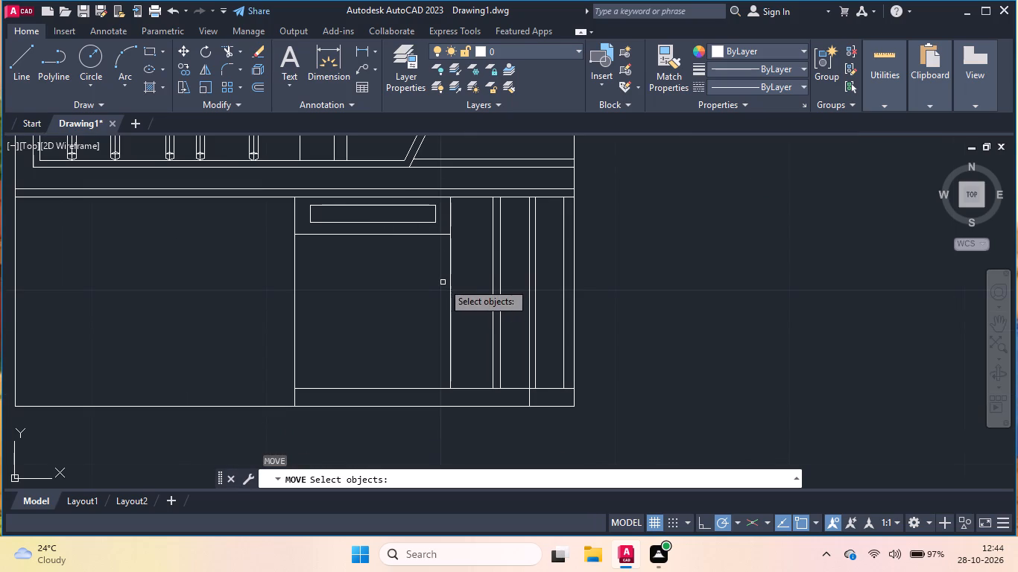
key(Return)
Draw a second horizontal line across the full width of the wide bay, below the top panel's lower line.
key(l)
key(Return)
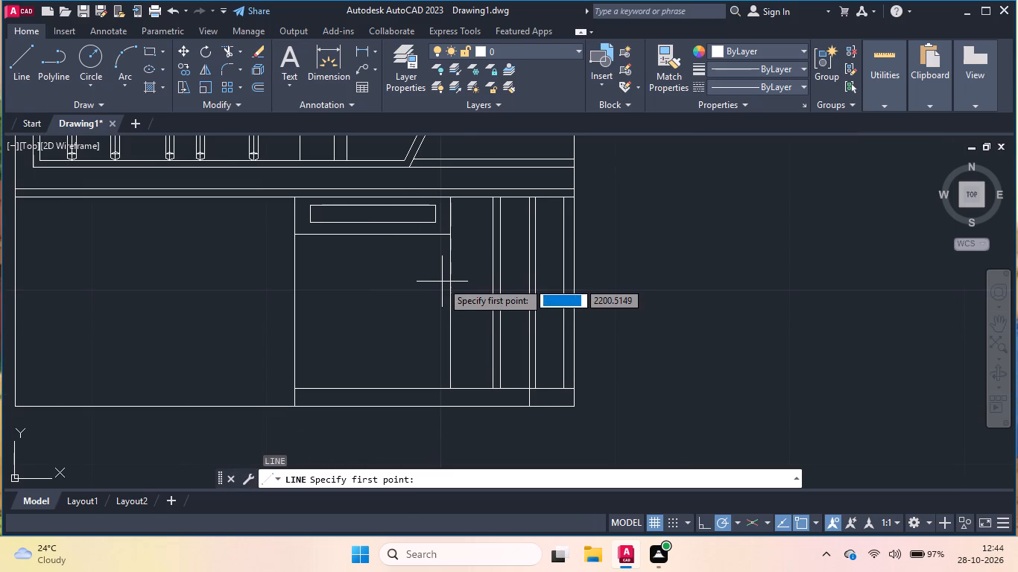
scroll(376, 293, up, 1)
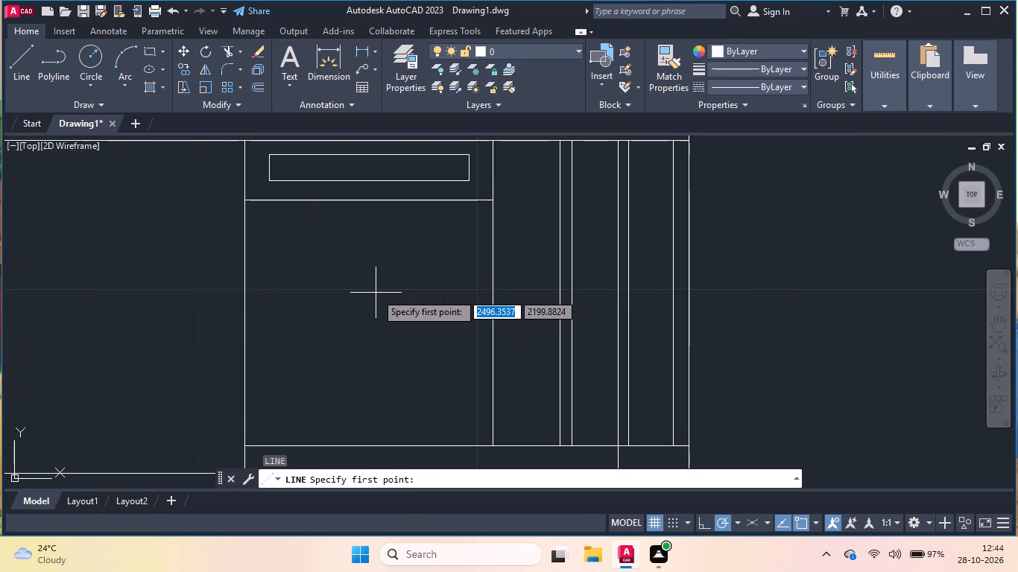
click(244, 245)
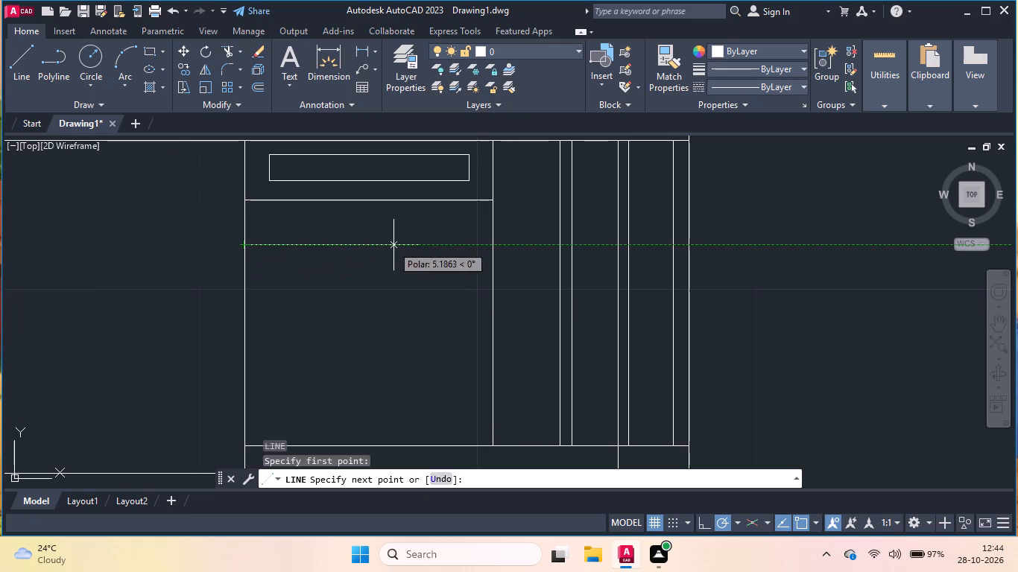
click(492, 245)
key(Return)
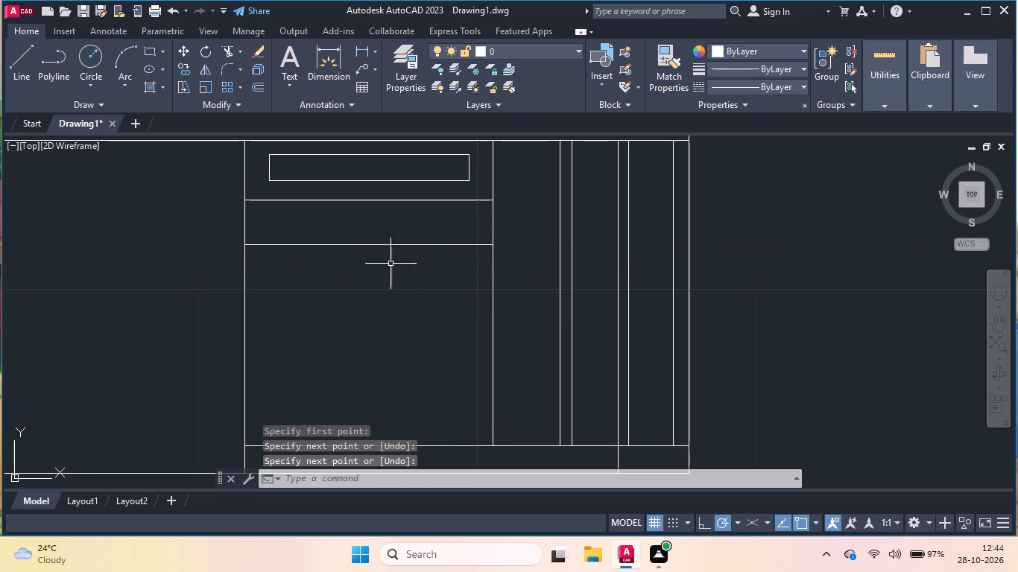
Draw a parallel horizontal line about 8.9 units long just beneath the last one, across the full width of the wide bay.
scroll(312, 264, up, 1)
key(Return)
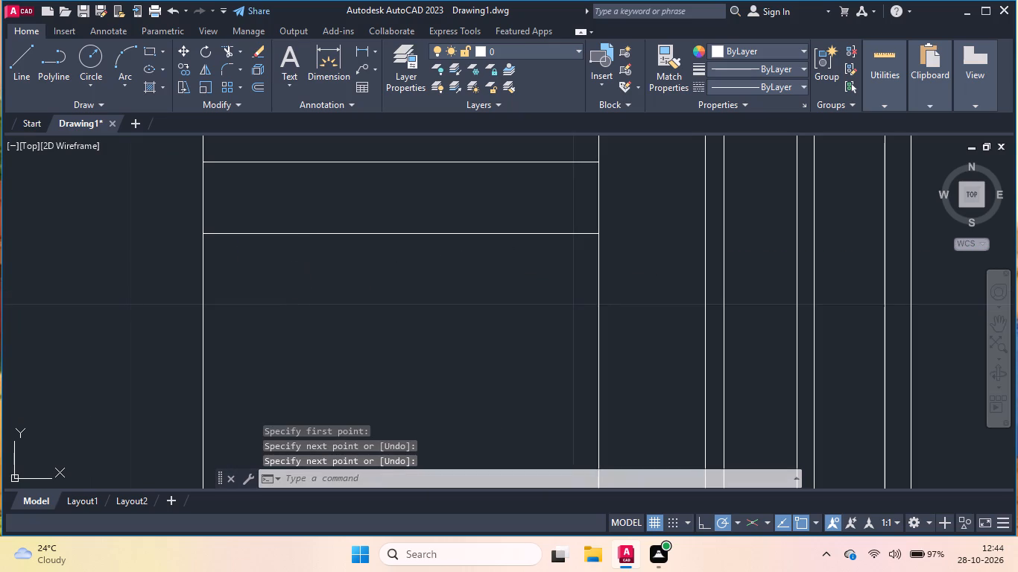
scroll(209, 243, up, 2)
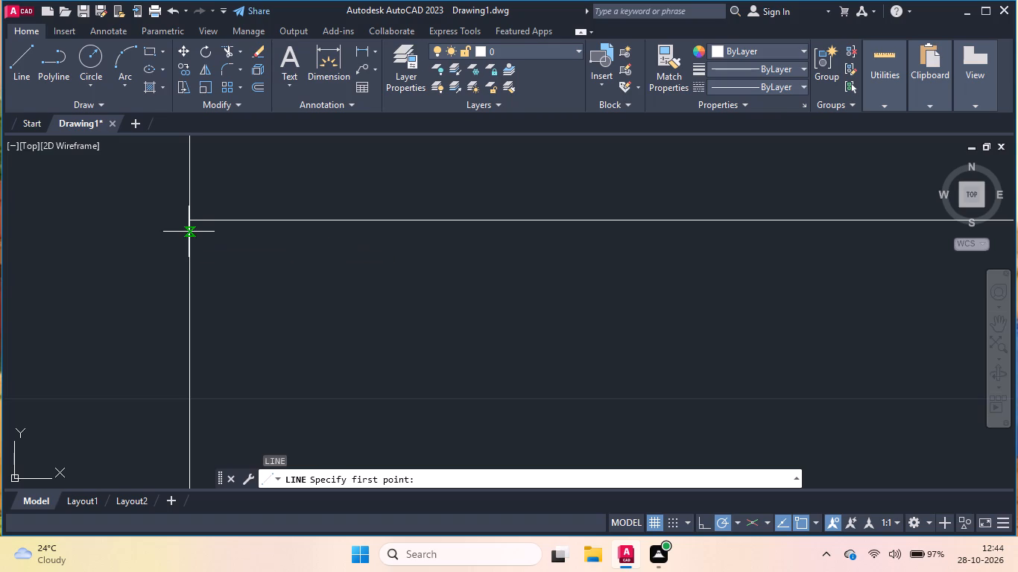
click(189, 232)
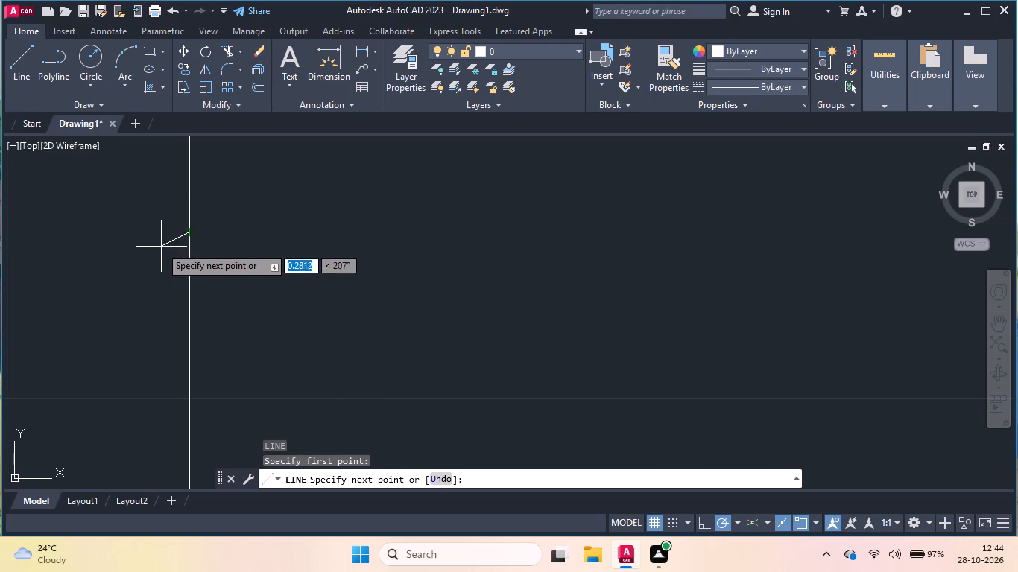
scroll(159, 247, down, 2)
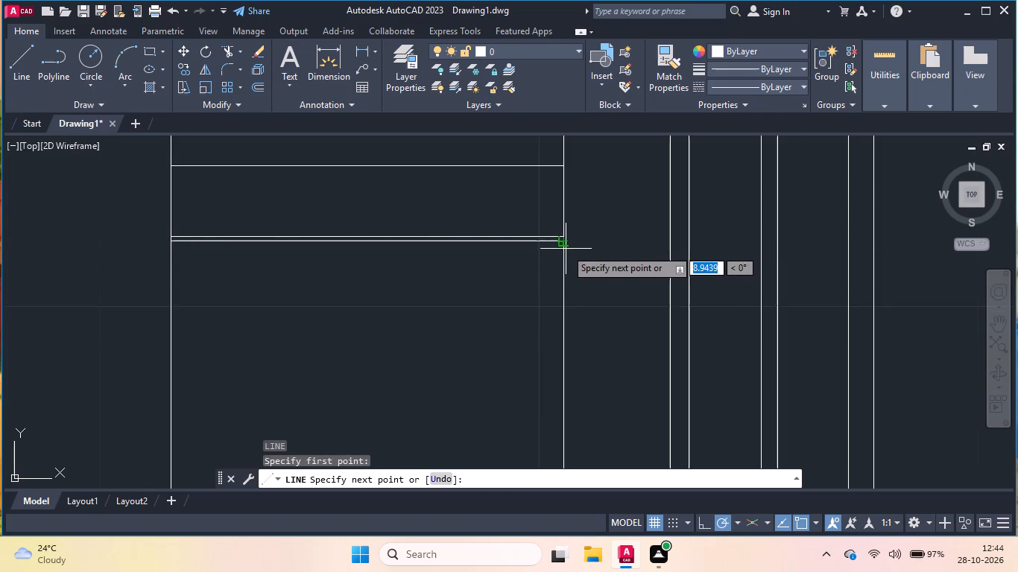
click(563, 245)
key(Return)
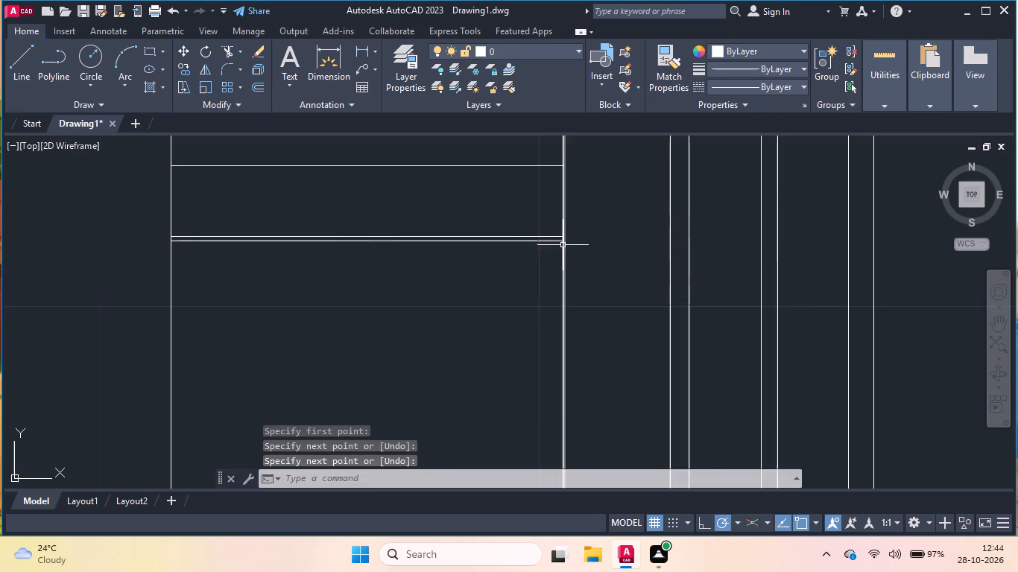
scroll(546, 216, down, 2)
scroll(475, 347, up, 1)
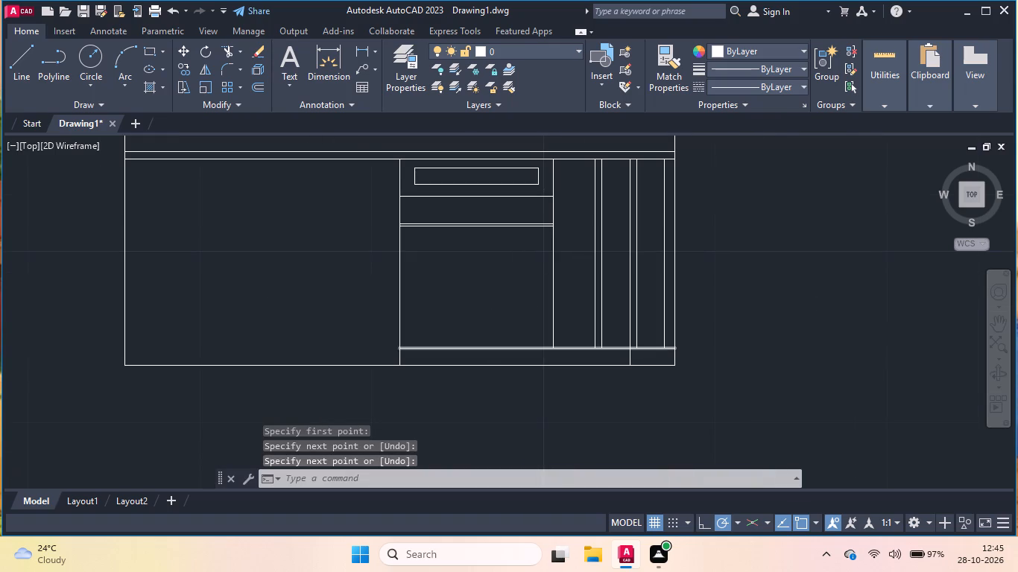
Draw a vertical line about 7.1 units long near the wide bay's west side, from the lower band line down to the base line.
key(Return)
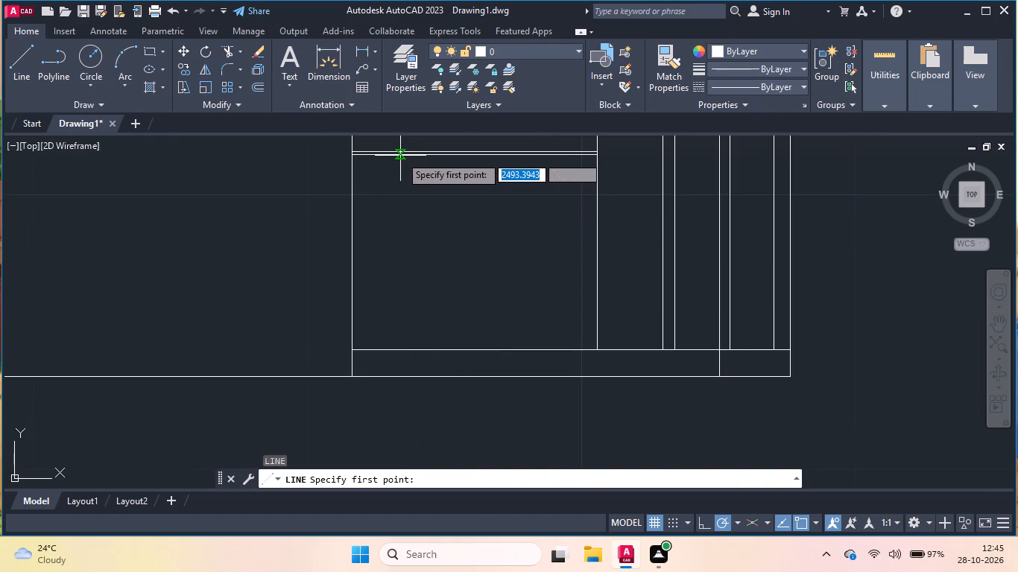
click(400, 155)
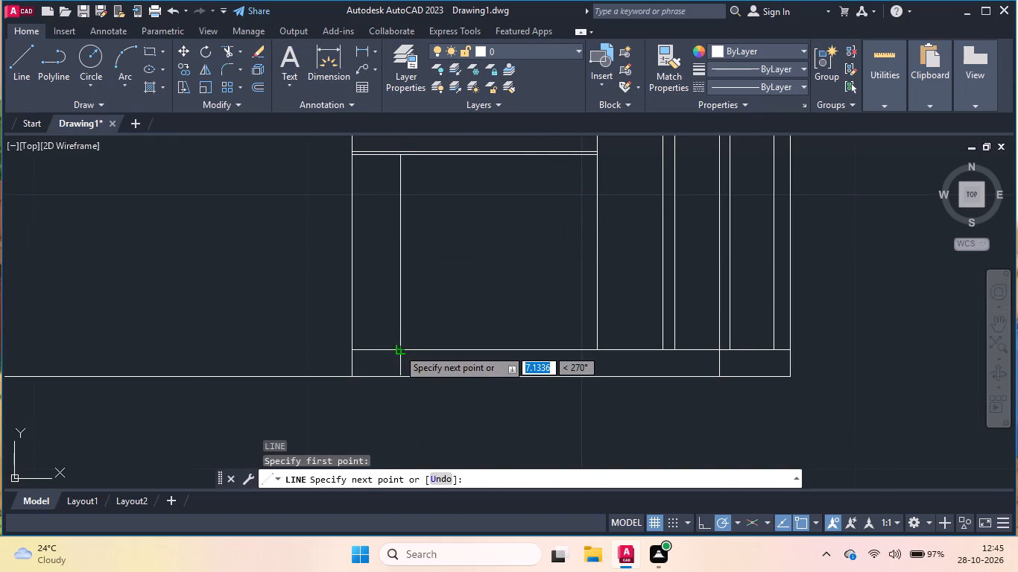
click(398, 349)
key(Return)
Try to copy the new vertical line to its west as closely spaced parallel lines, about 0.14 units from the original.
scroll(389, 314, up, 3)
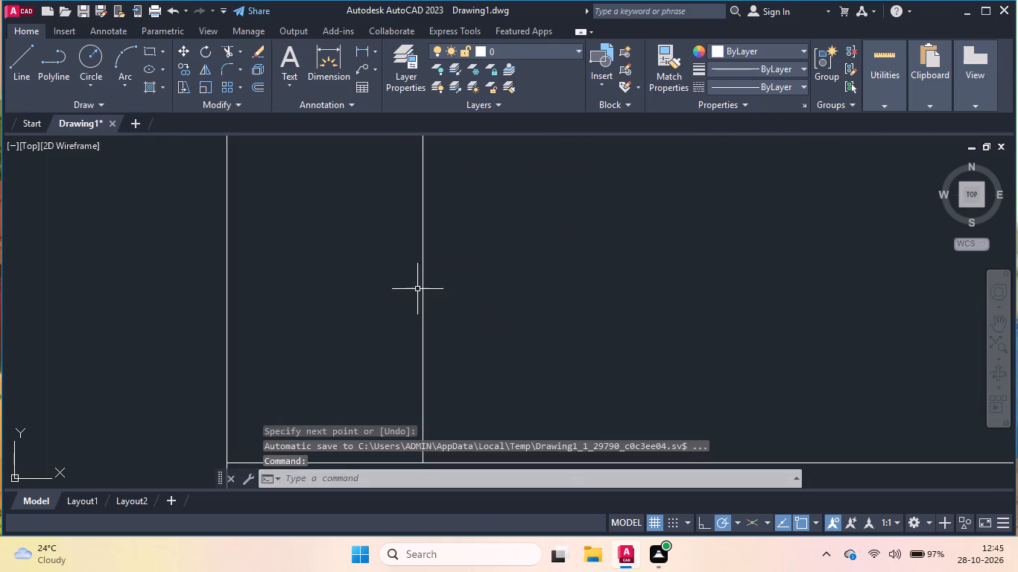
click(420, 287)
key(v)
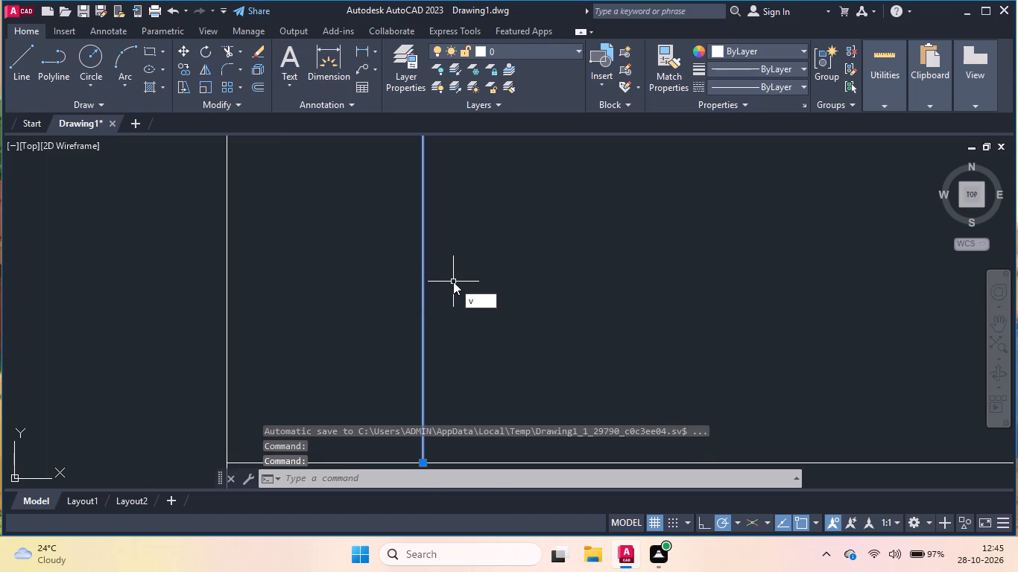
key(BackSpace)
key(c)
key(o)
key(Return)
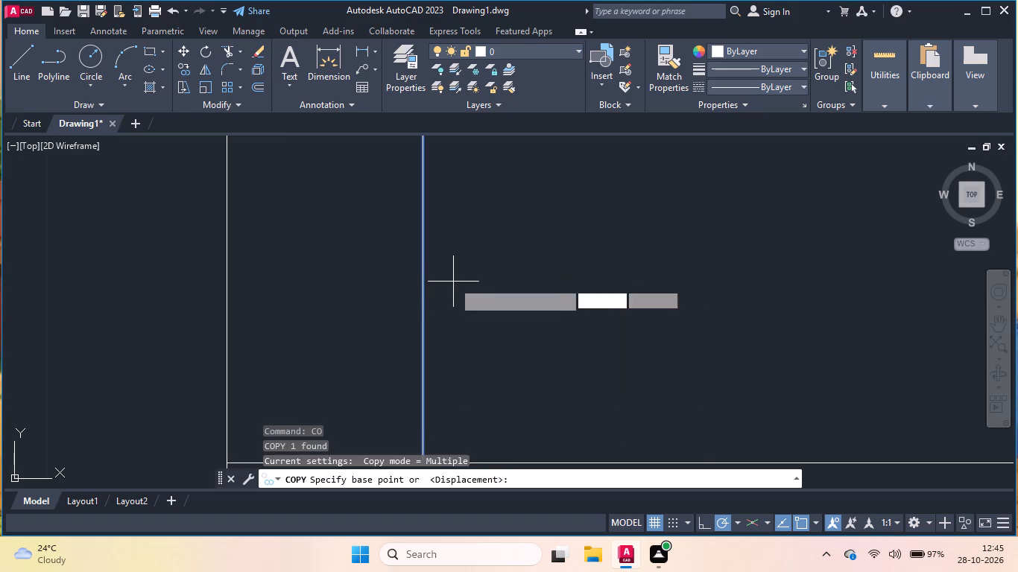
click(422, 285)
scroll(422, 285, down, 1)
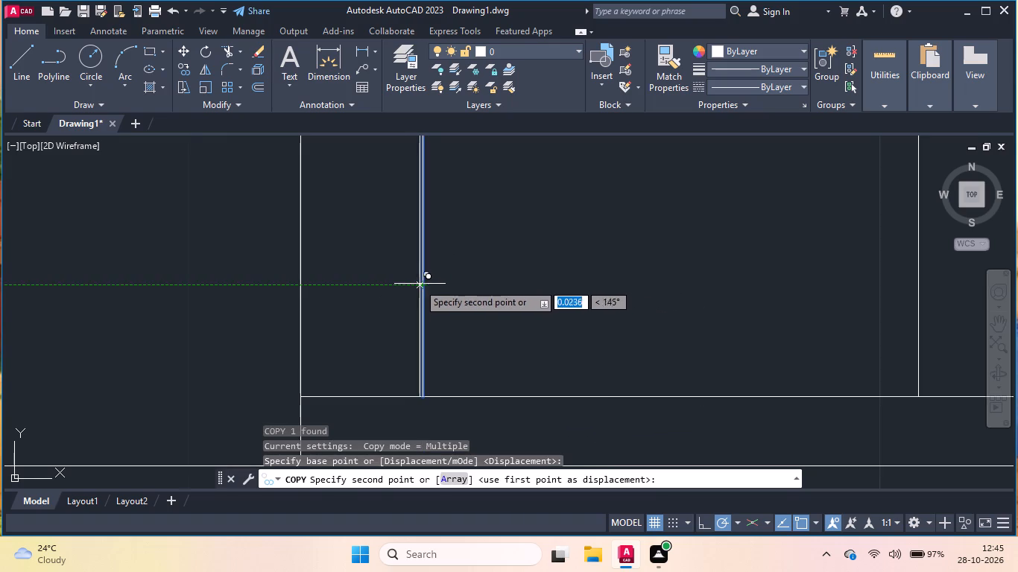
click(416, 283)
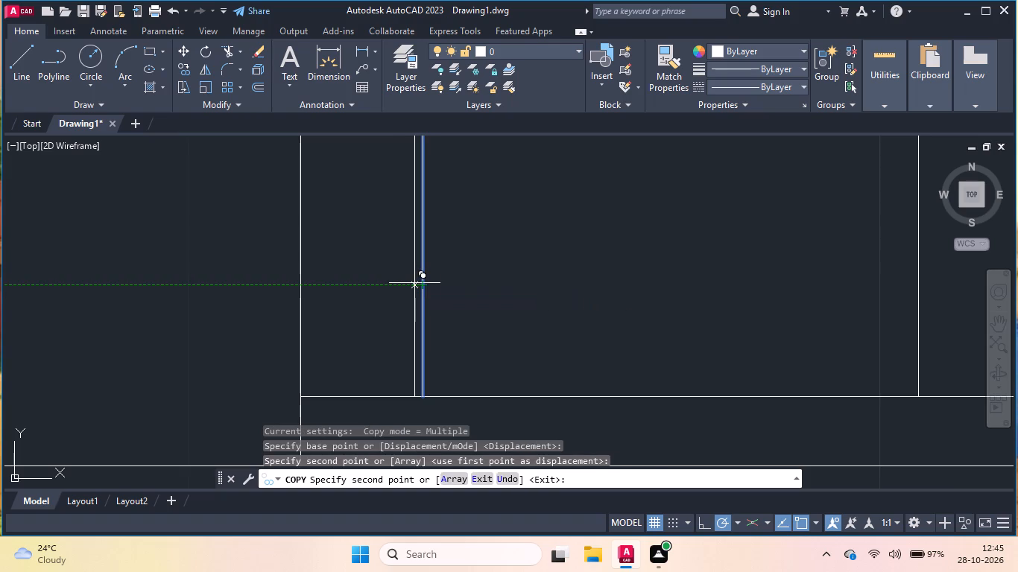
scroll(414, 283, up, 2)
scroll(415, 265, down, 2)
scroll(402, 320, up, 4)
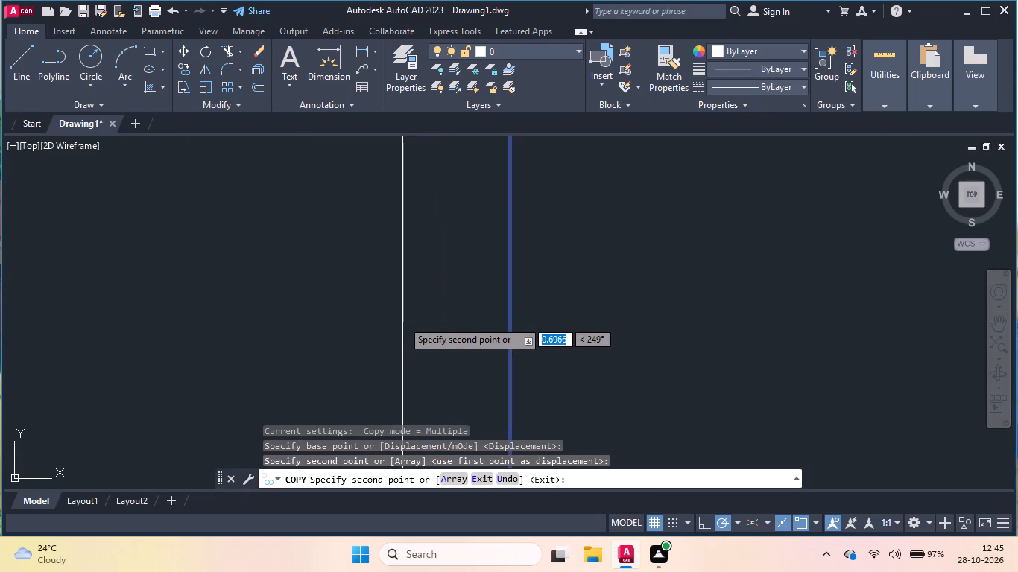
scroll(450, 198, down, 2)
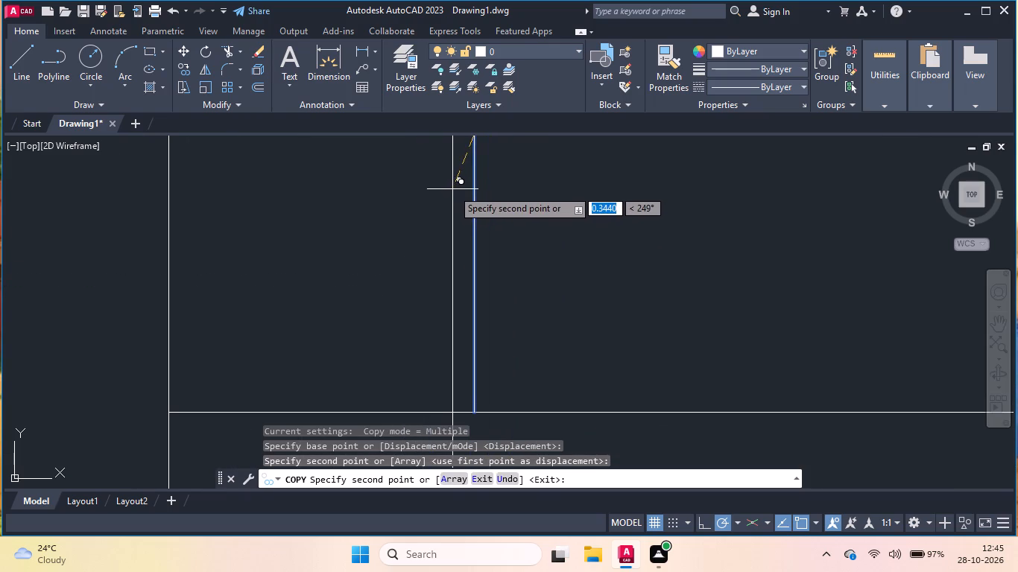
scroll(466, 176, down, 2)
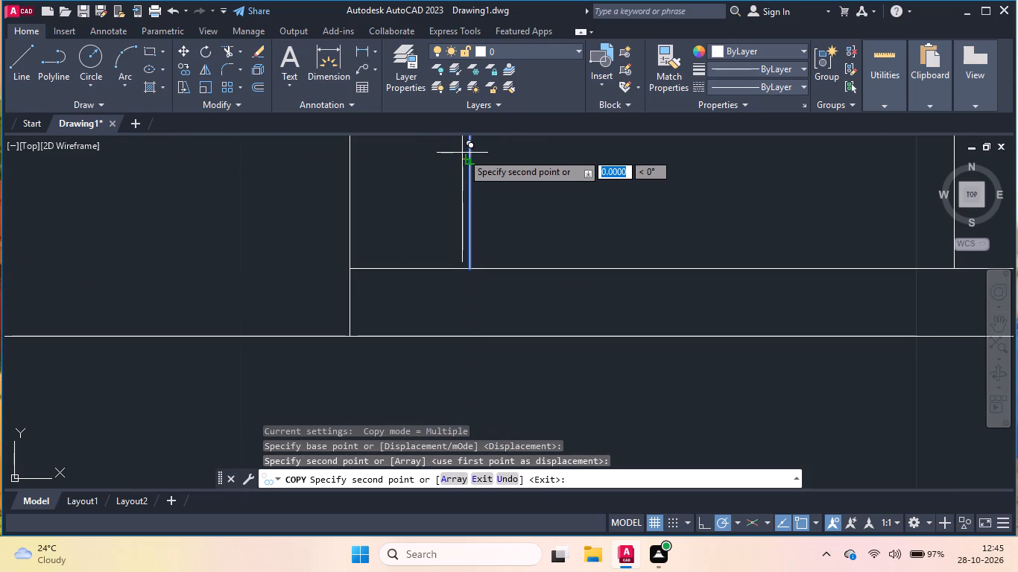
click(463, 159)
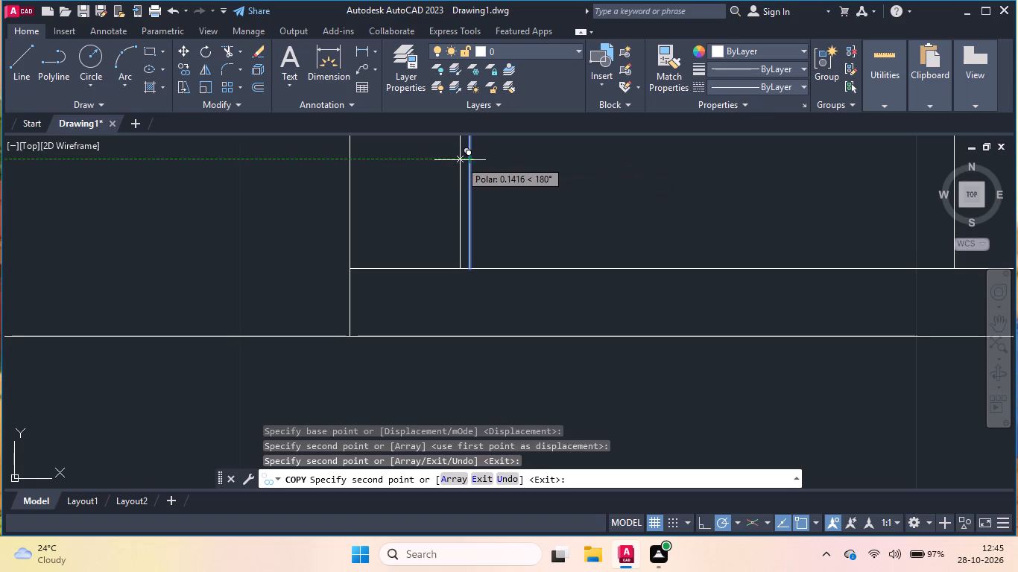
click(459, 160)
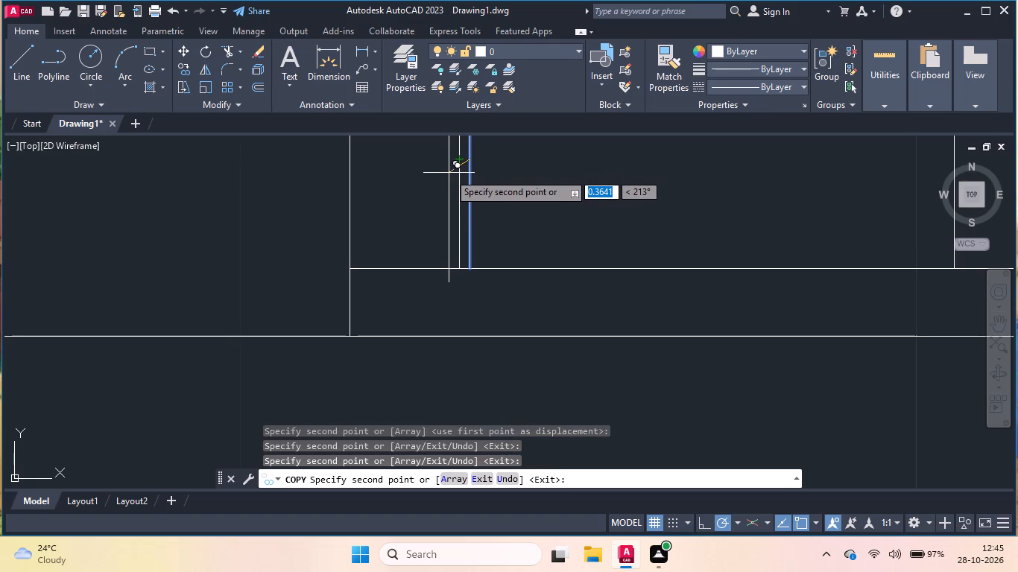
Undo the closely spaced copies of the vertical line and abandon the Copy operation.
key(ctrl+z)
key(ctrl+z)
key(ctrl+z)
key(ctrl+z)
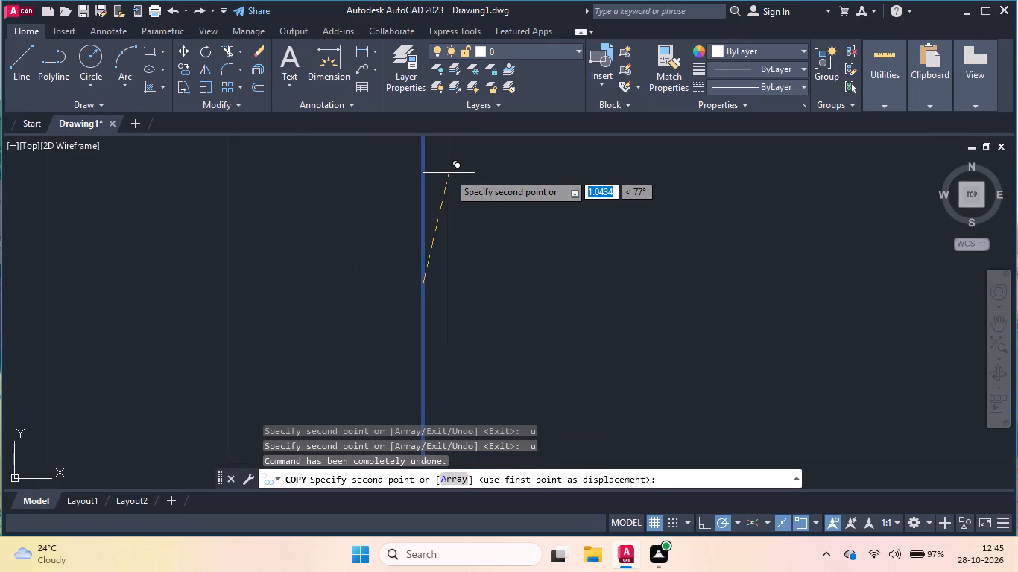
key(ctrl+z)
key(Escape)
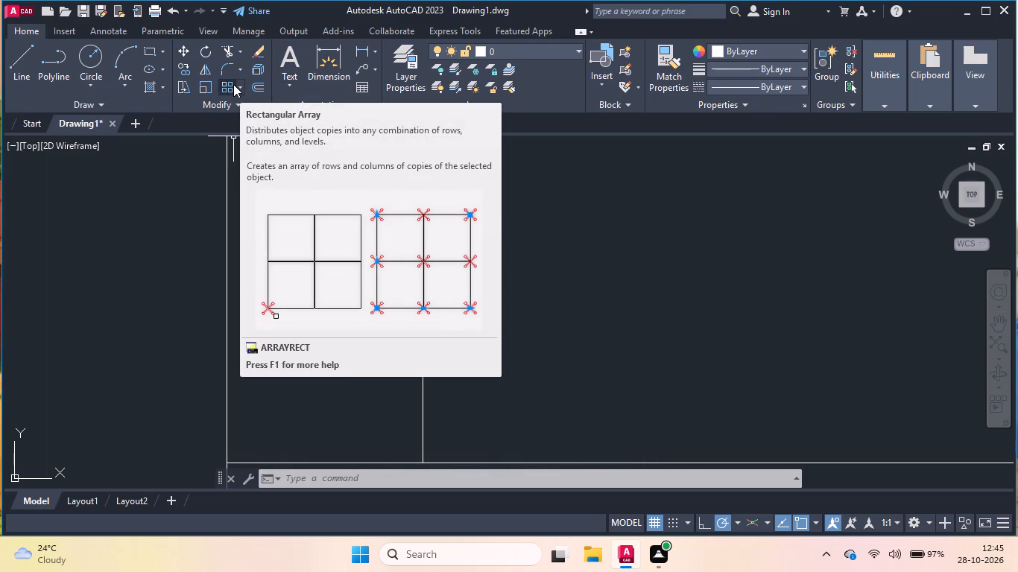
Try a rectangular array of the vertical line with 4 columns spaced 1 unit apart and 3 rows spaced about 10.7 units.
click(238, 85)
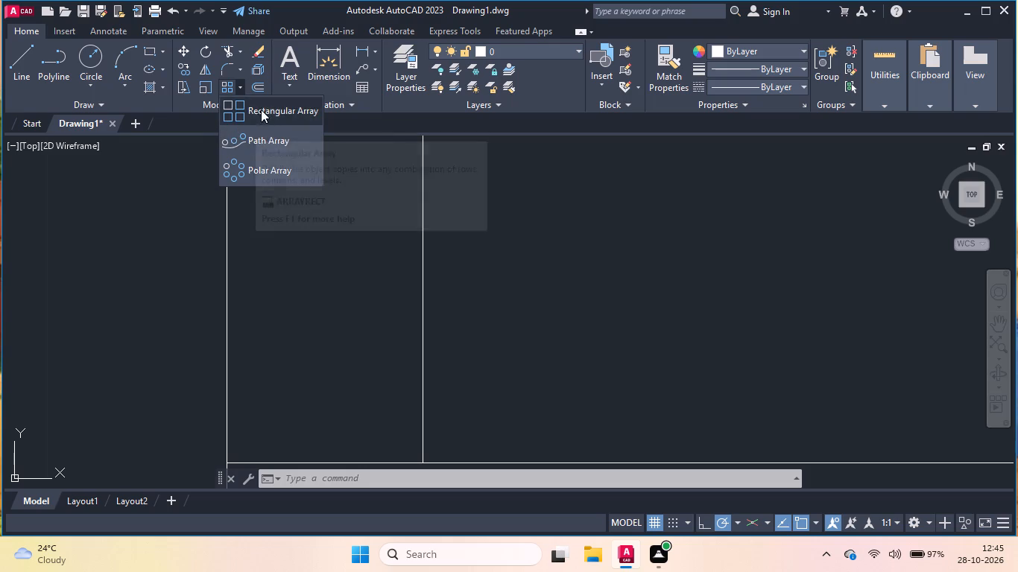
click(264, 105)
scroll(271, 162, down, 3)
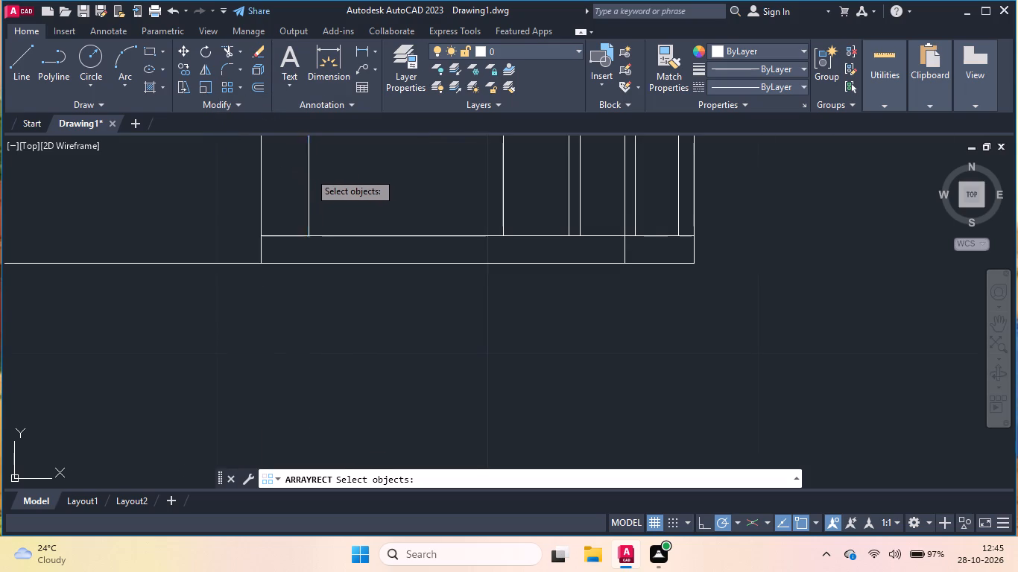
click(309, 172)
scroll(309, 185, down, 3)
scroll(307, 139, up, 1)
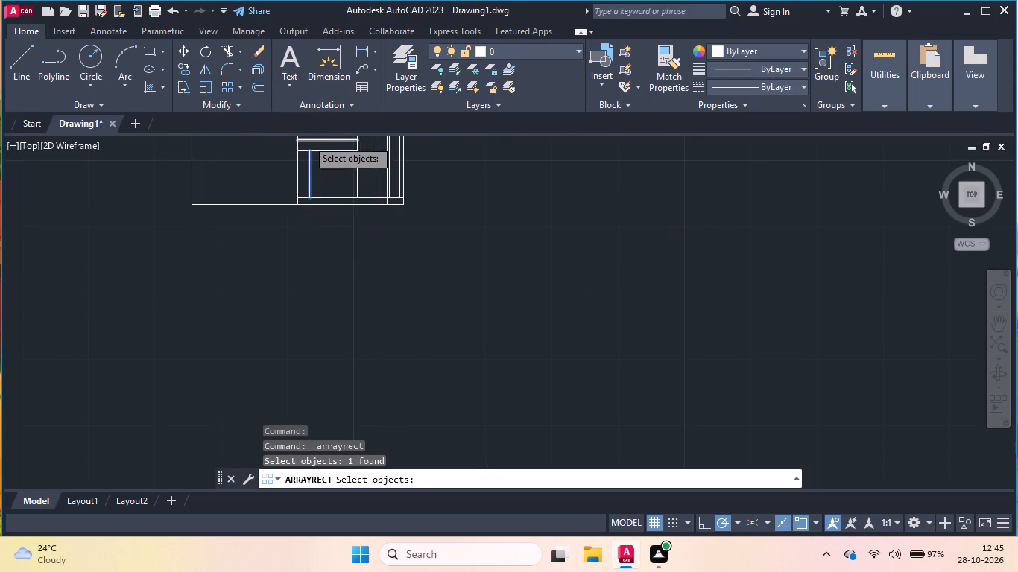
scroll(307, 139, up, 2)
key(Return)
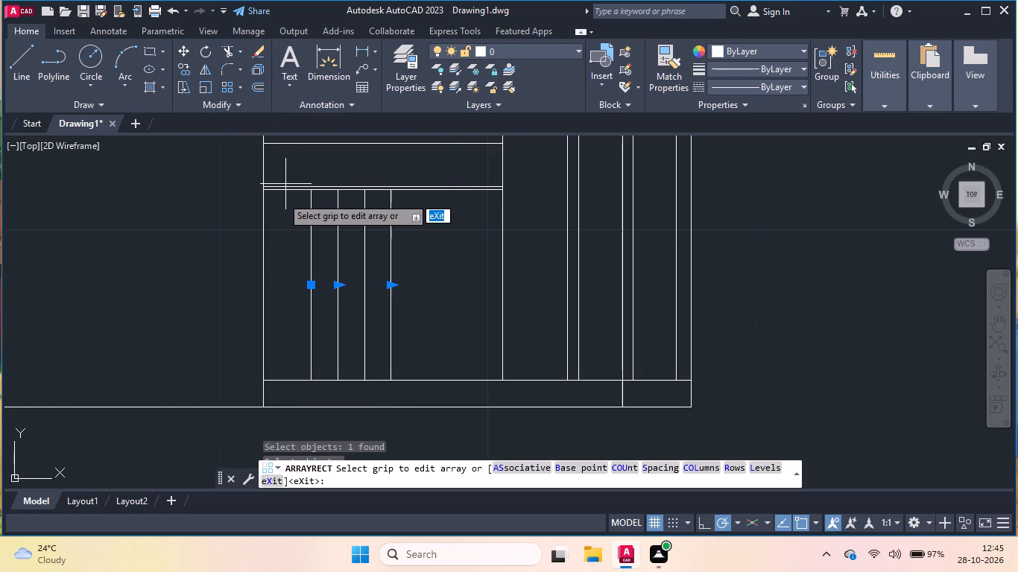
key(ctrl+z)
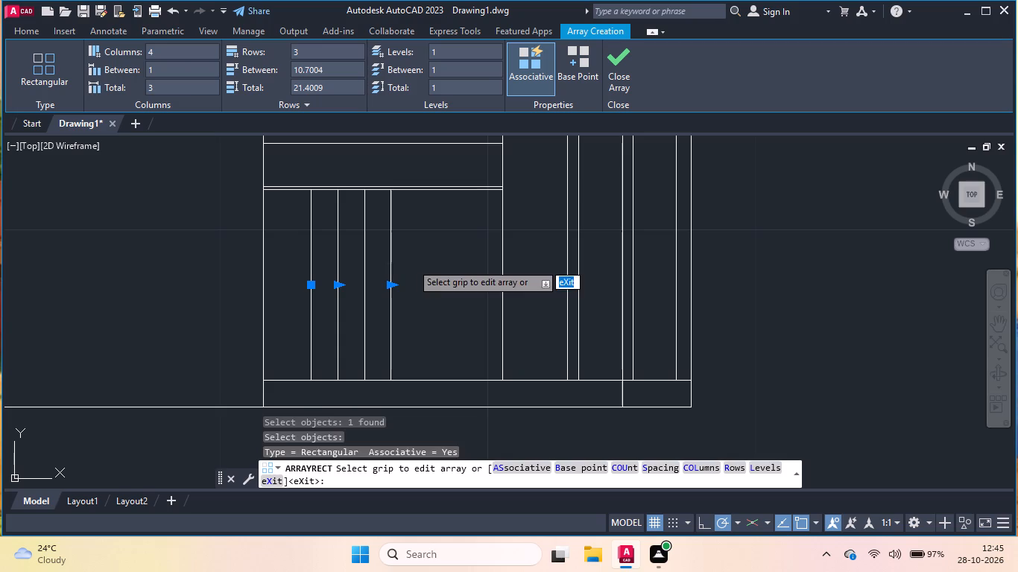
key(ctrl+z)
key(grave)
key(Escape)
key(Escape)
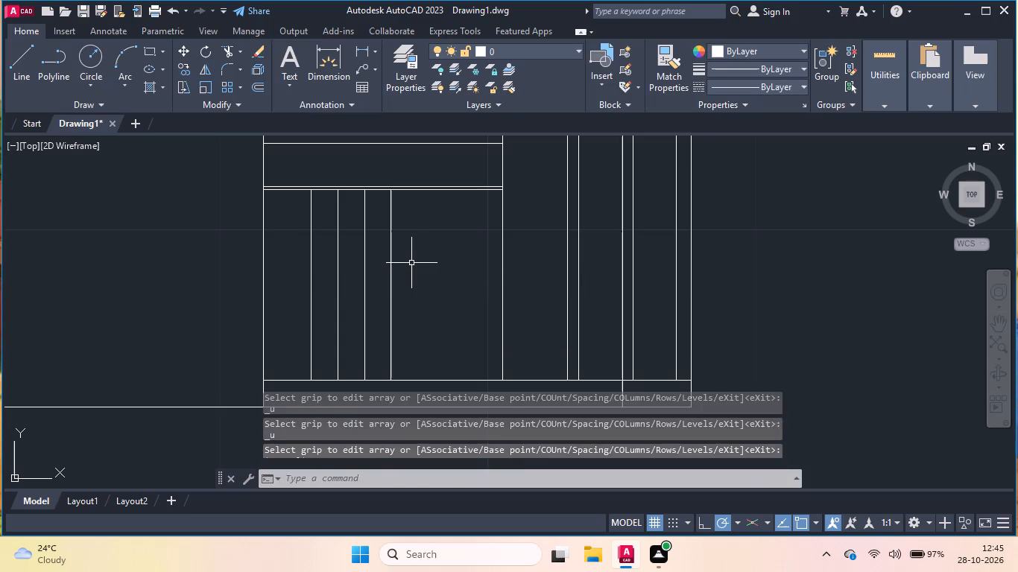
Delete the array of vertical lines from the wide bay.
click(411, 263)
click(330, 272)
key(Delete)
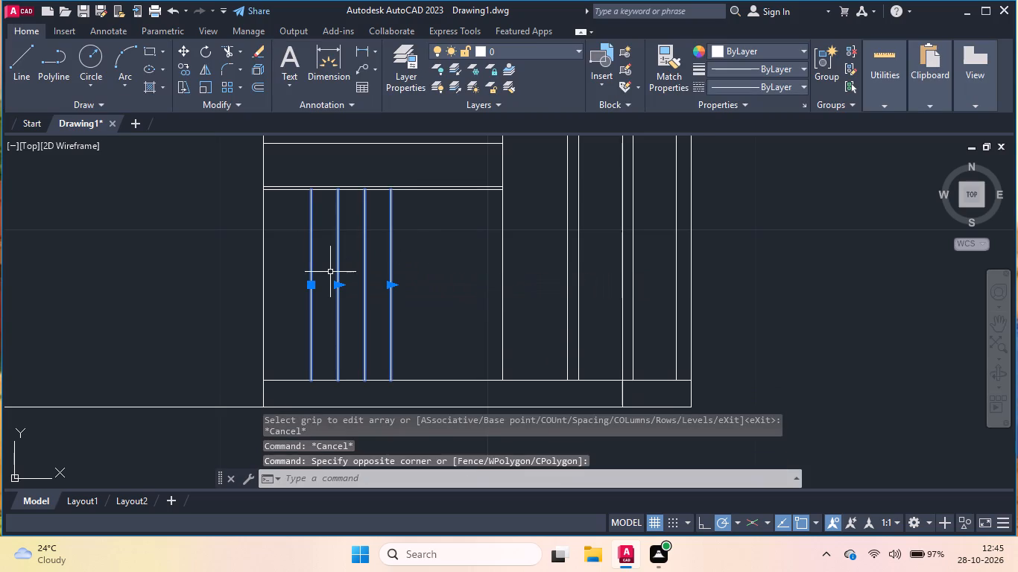
Draw a vertical line about 7.1 units long near the wide bay's west side, between the lower band line and the base line.
key(l)
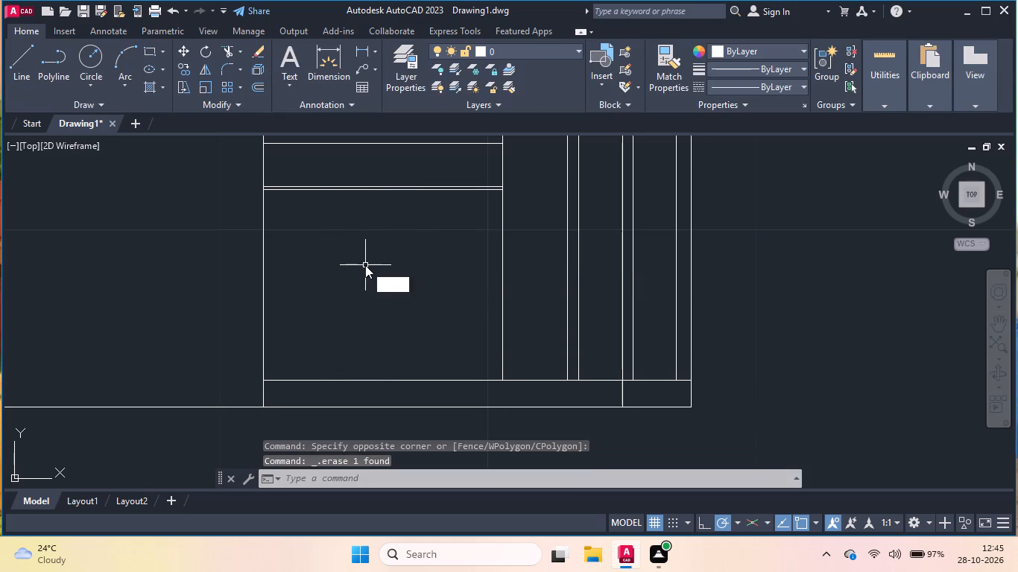
key(Return)
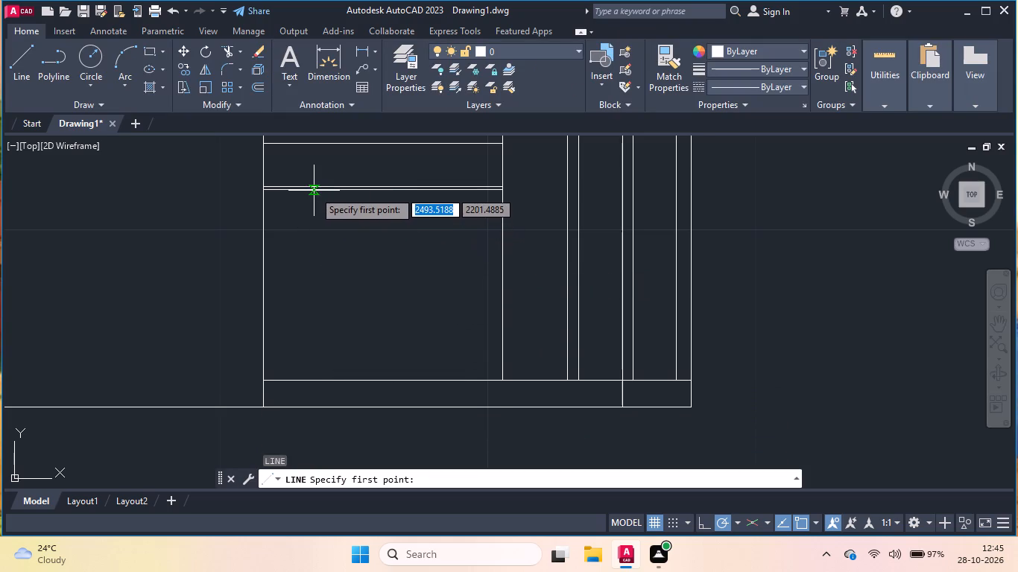
click(314, 191)
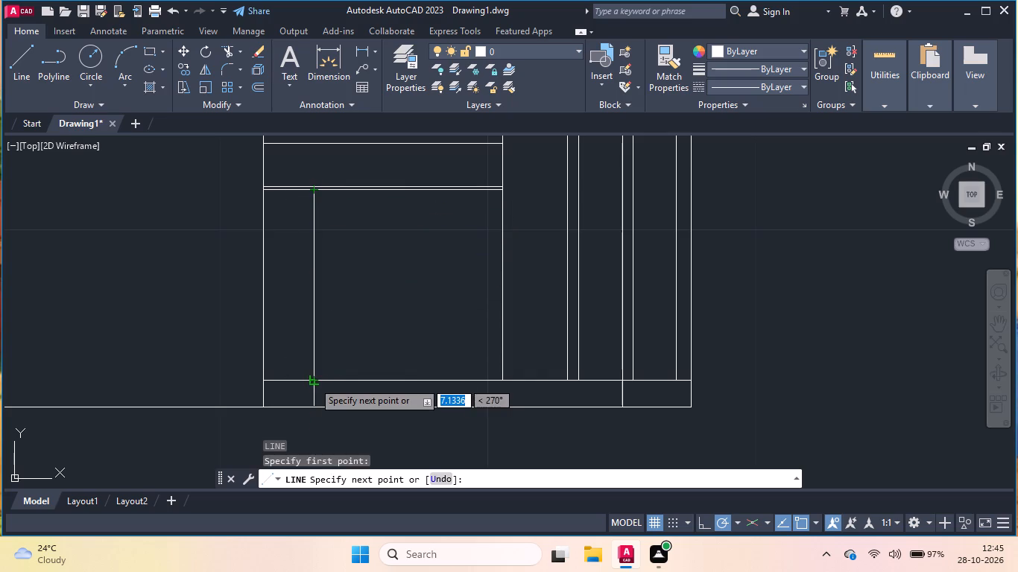
click(313, 381)
key(Return)
Copy the new vertical line westward six times at about 0.09-unit spacing, reaching about 0.51 units from the original.
click(315, 214)
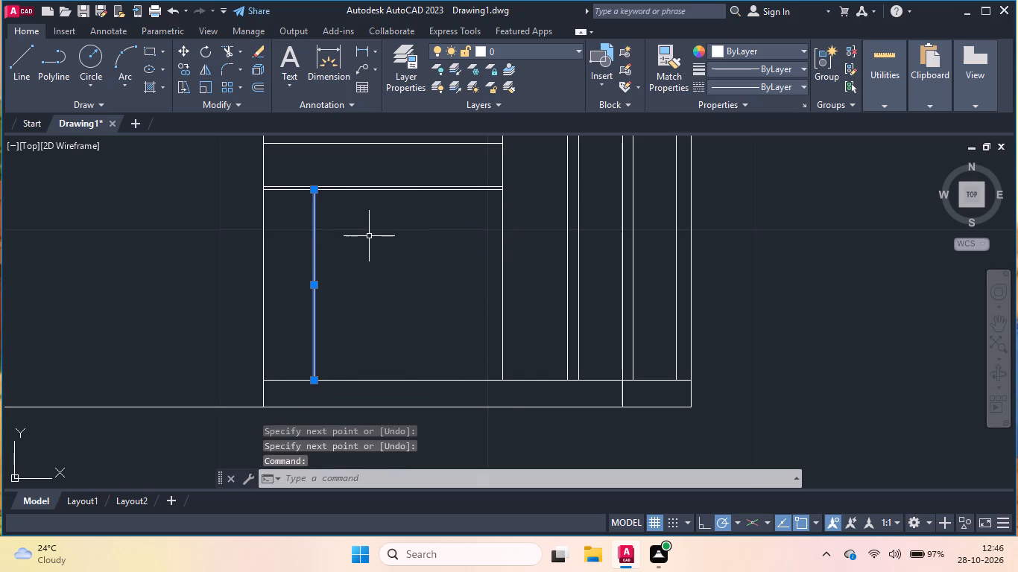
text(co)
key(Return)
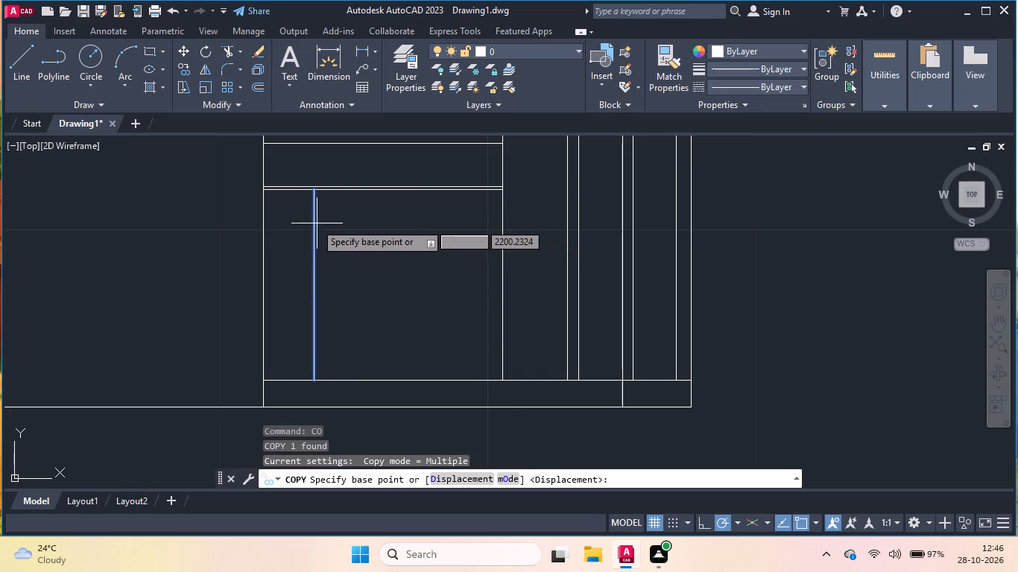
click(314, 218)
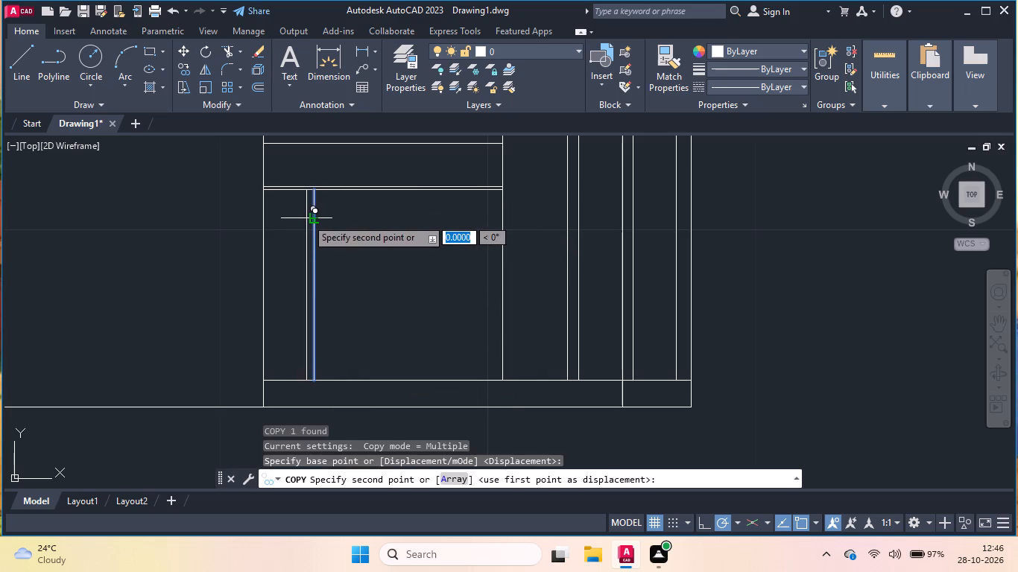
double_click(306, 218)
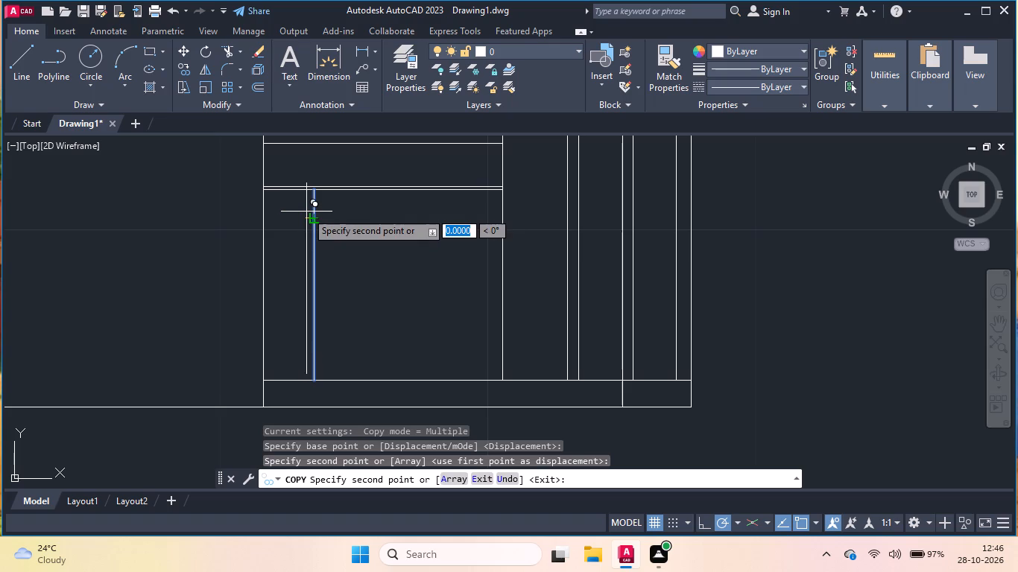
key(ctrl+z)
key(ctrl+z)
scroll(308, 201, up, 2)
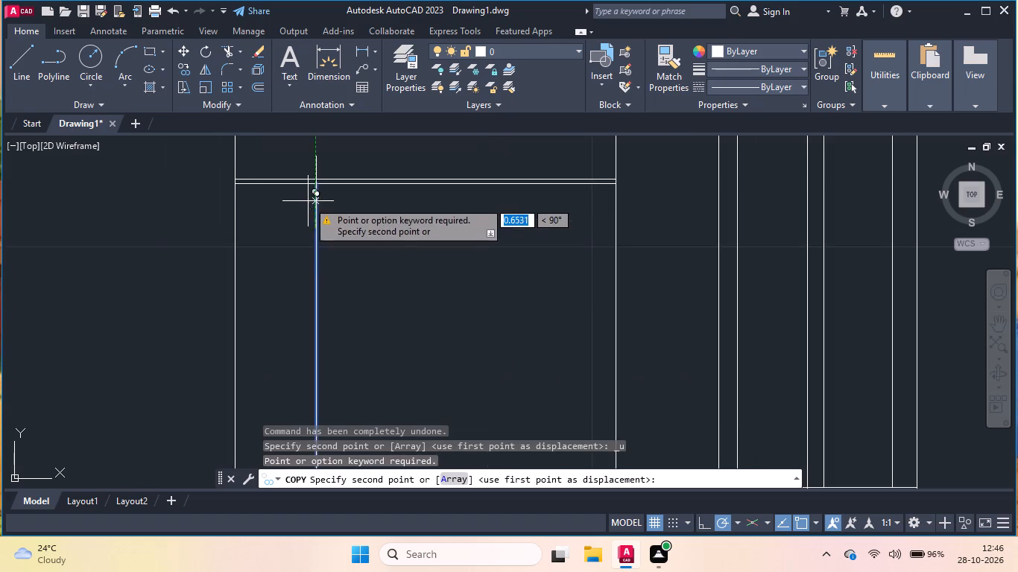
scroll(308, 201, up, 4)
scroll(308, 201, down, 1)
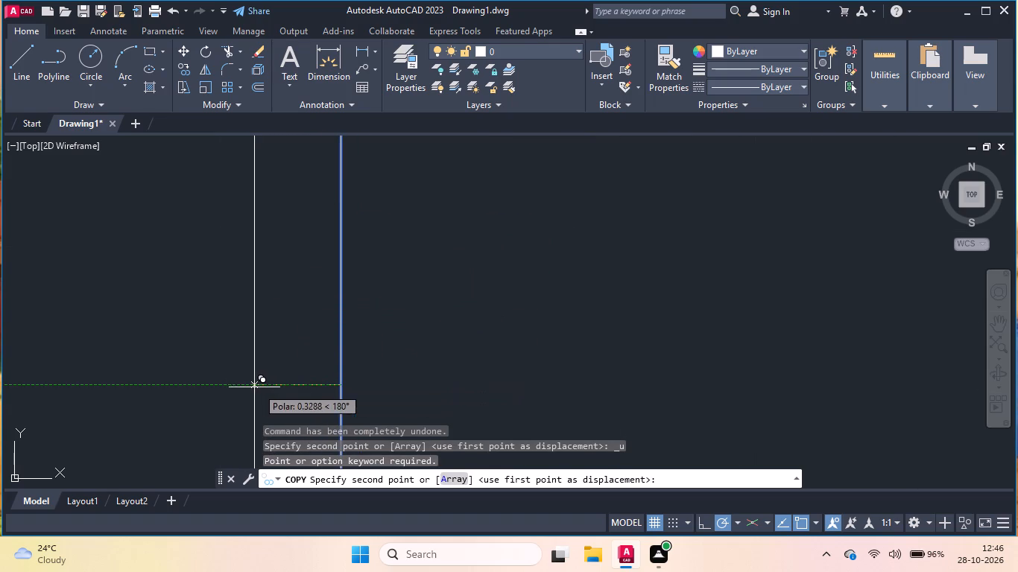
click(317, 386)
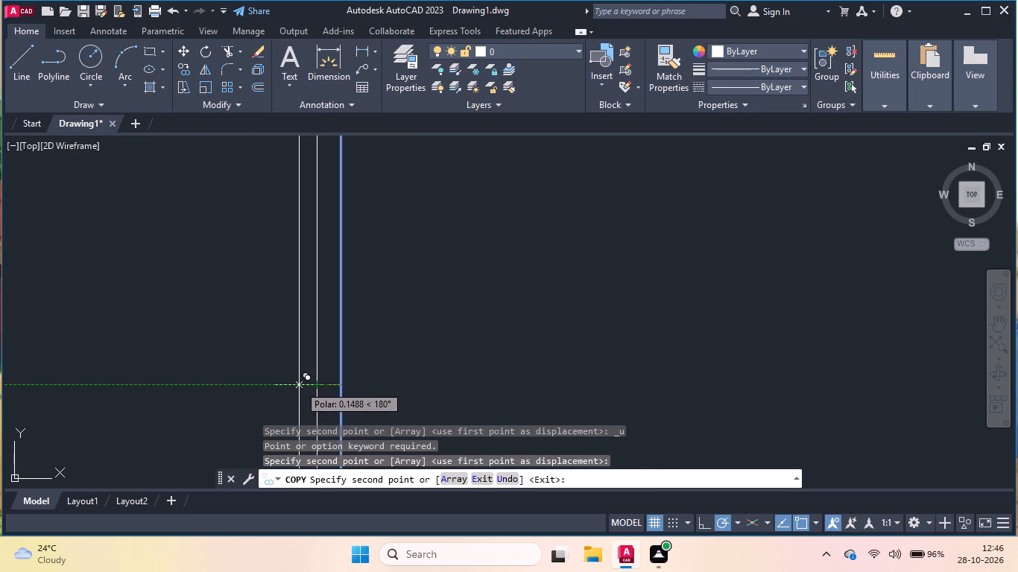
double_click(294, 384)
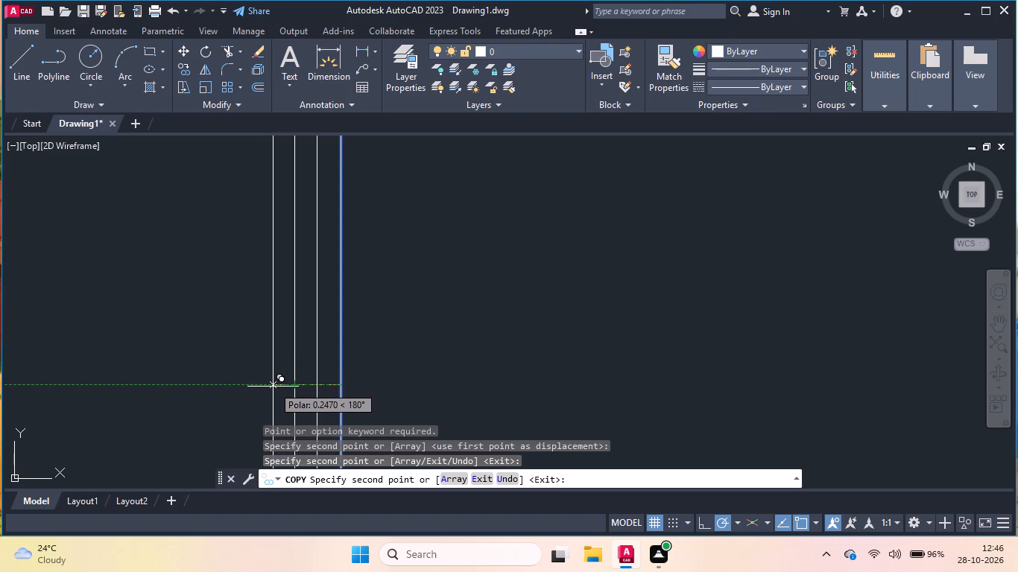
click(272, 386)
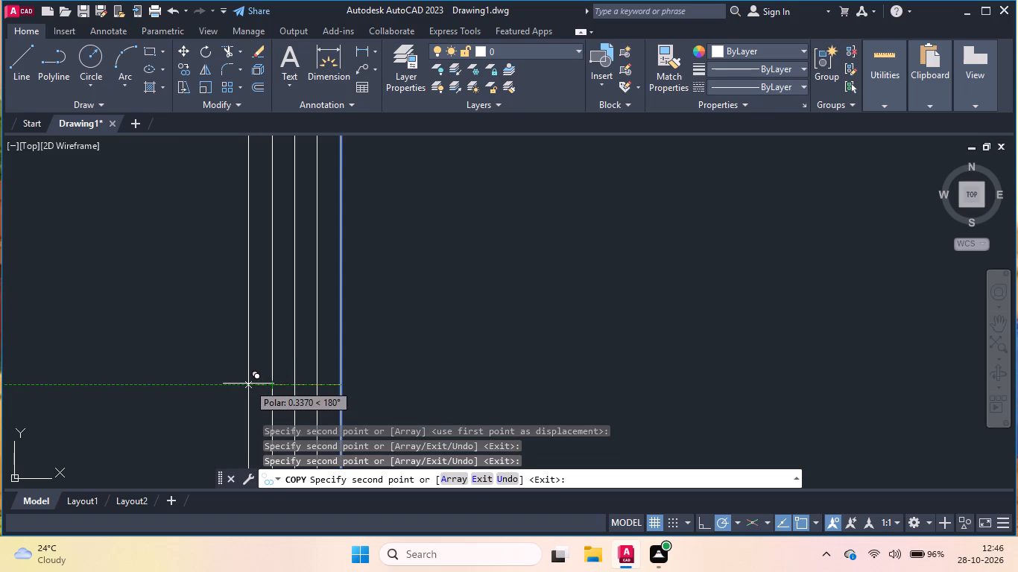
click(248, 384)
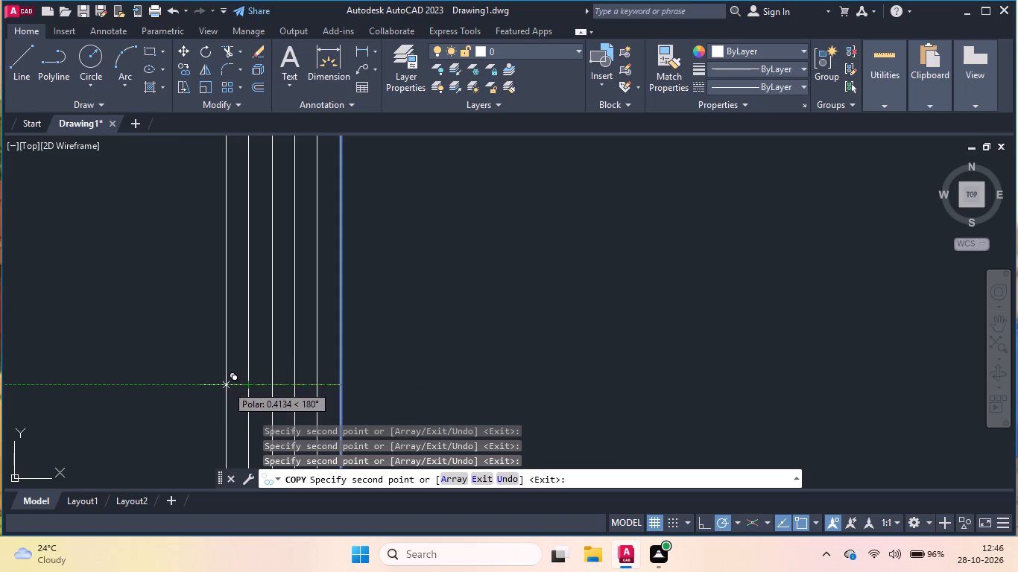
click(226, 385)
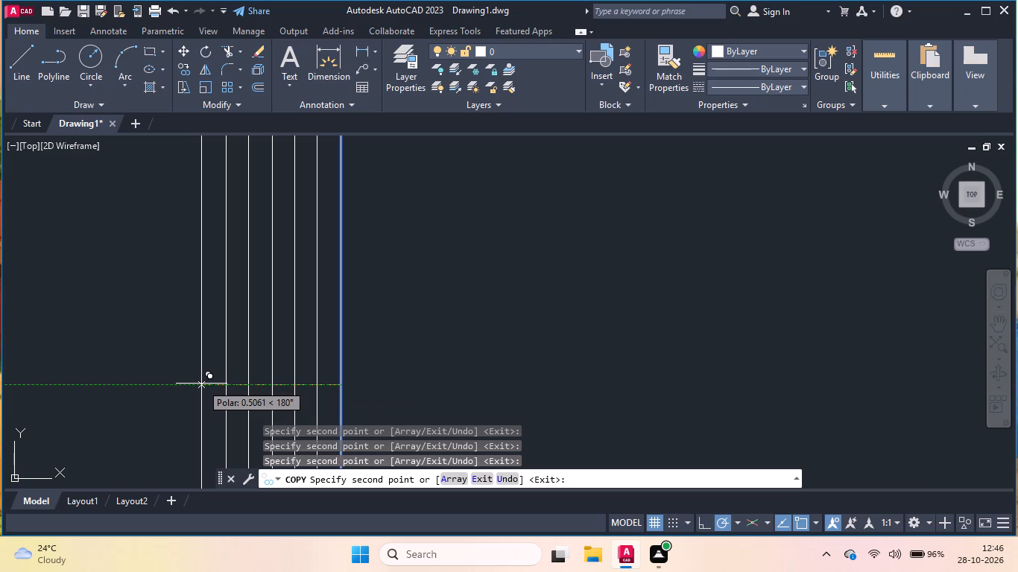
click(201, 384)
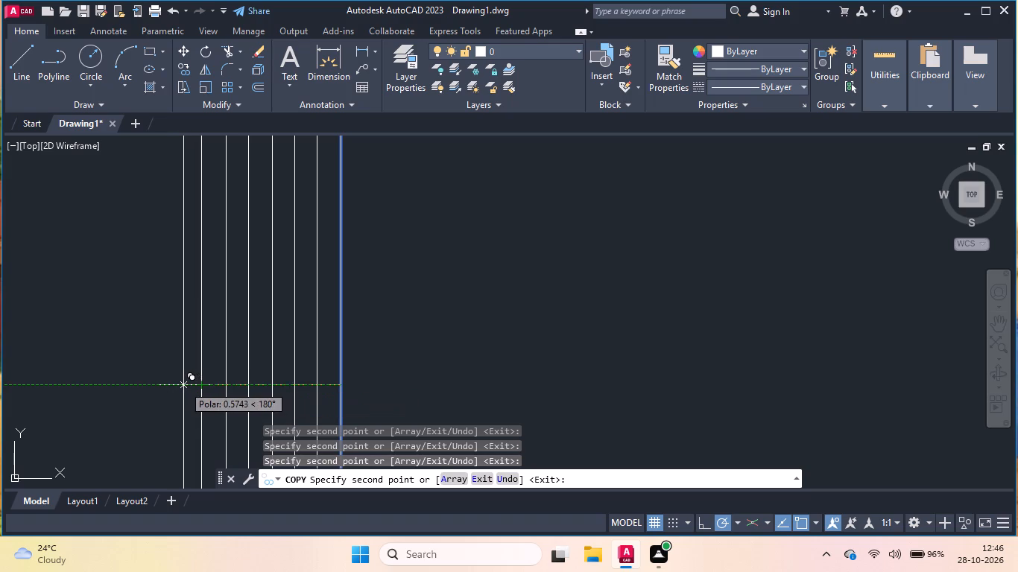
Place seven more copies of the vertical line westward, still about 0.09 units apart, reaching about 1.15 units from the original.
click(177, 385)
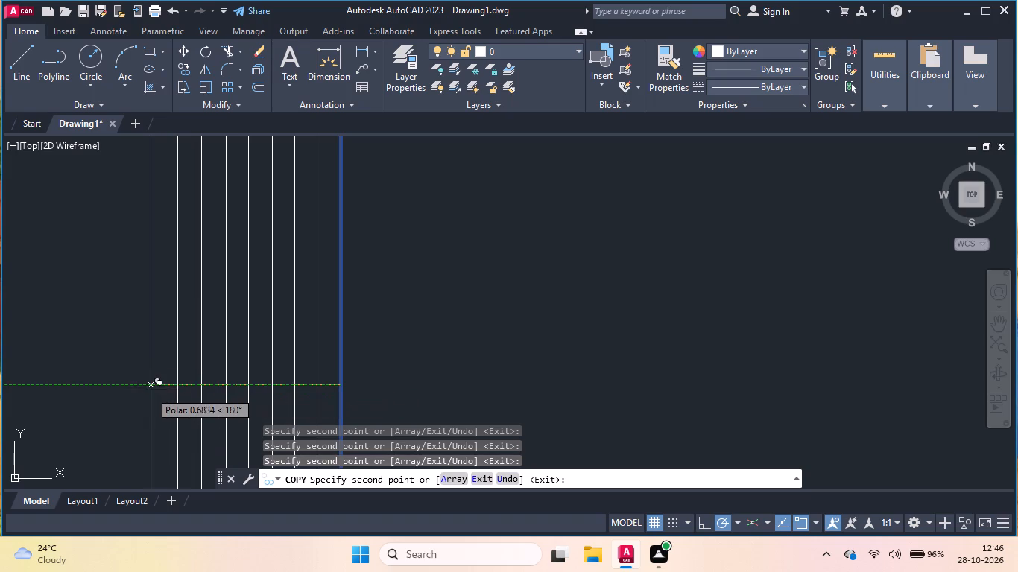
click(151, 384)
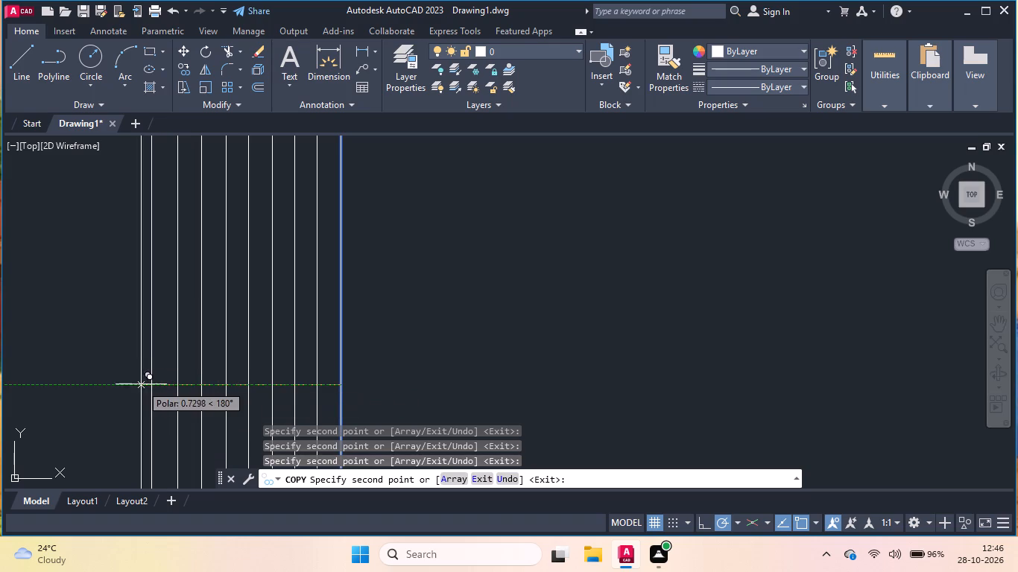
click(127, 387)
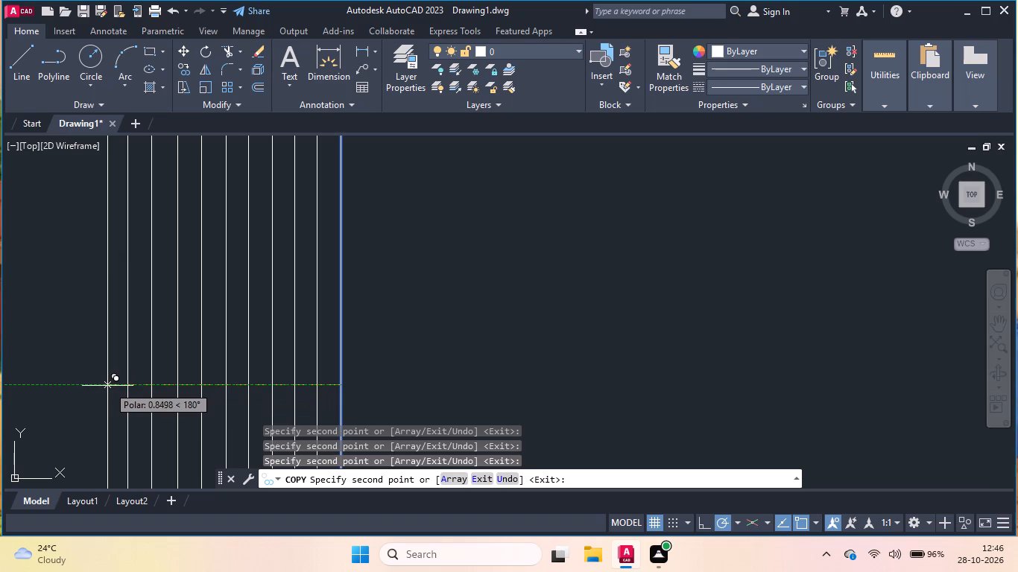
click(103, 386)
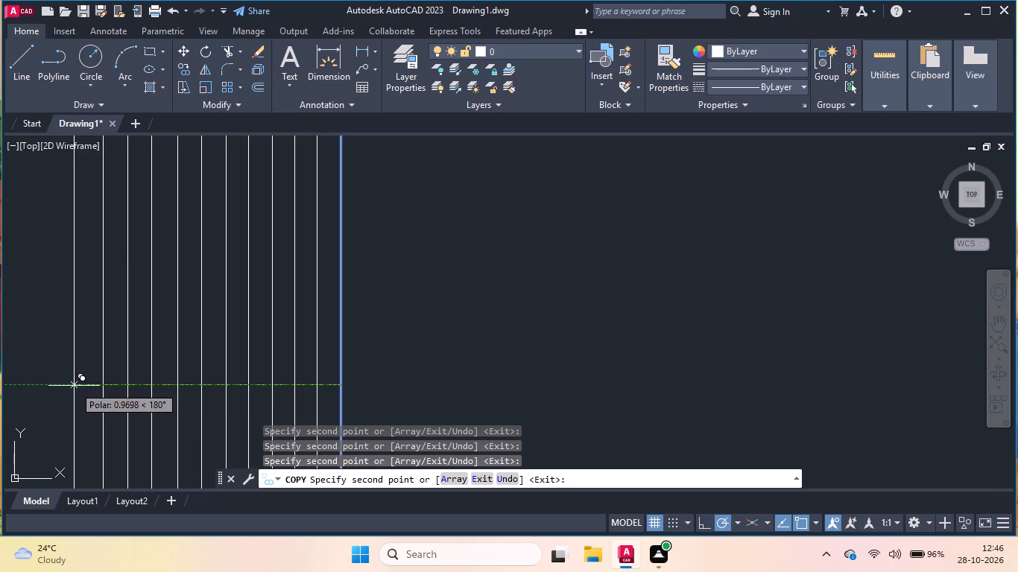
click(74, 386)
click(48, 387)
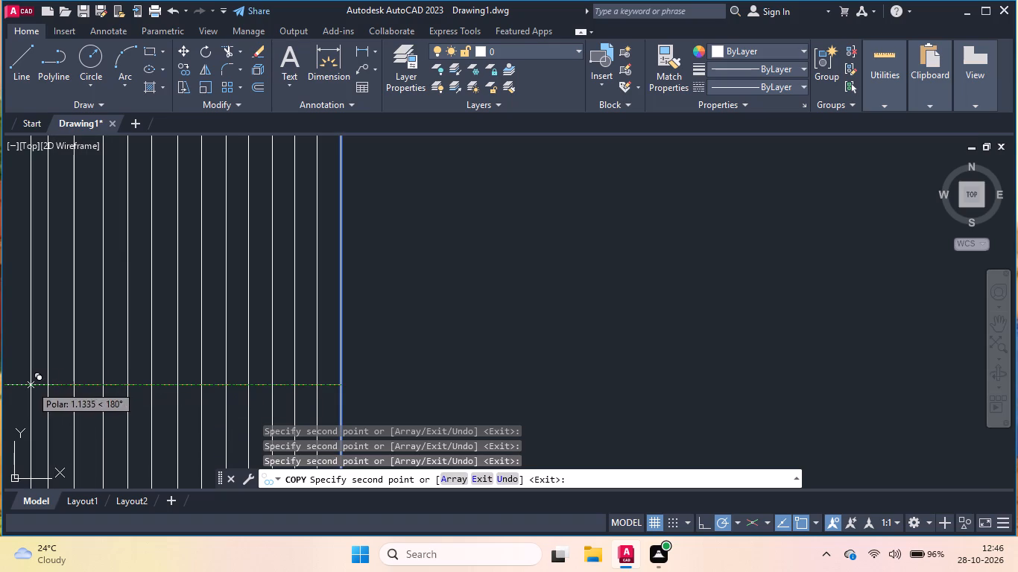
click(26, 385)
Continue the row of line copies westward with six more at a tighter spacing of about 0.06 units.
scroll(192, 364, down, 2)
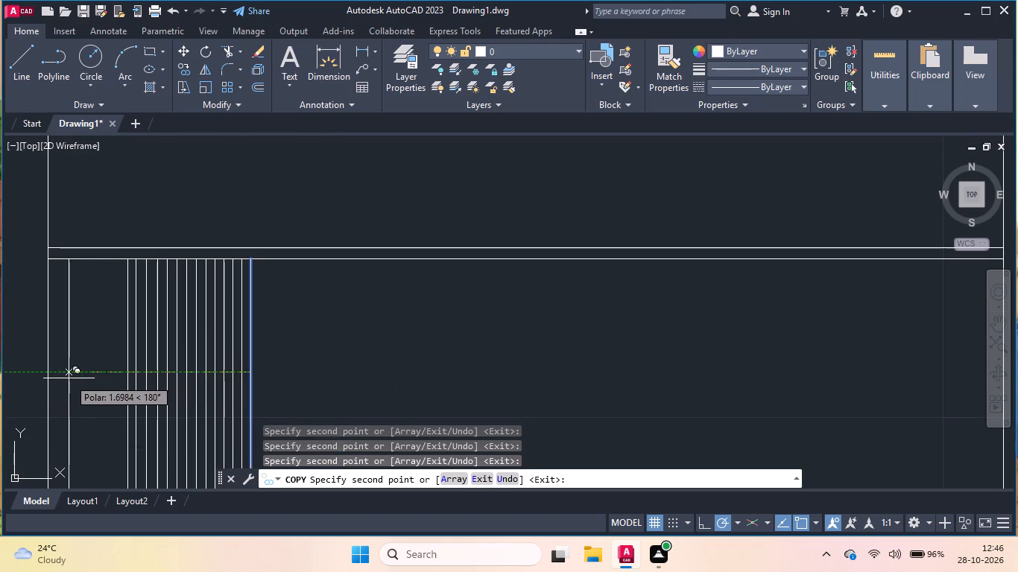
scroll(73, 378, up, 3)
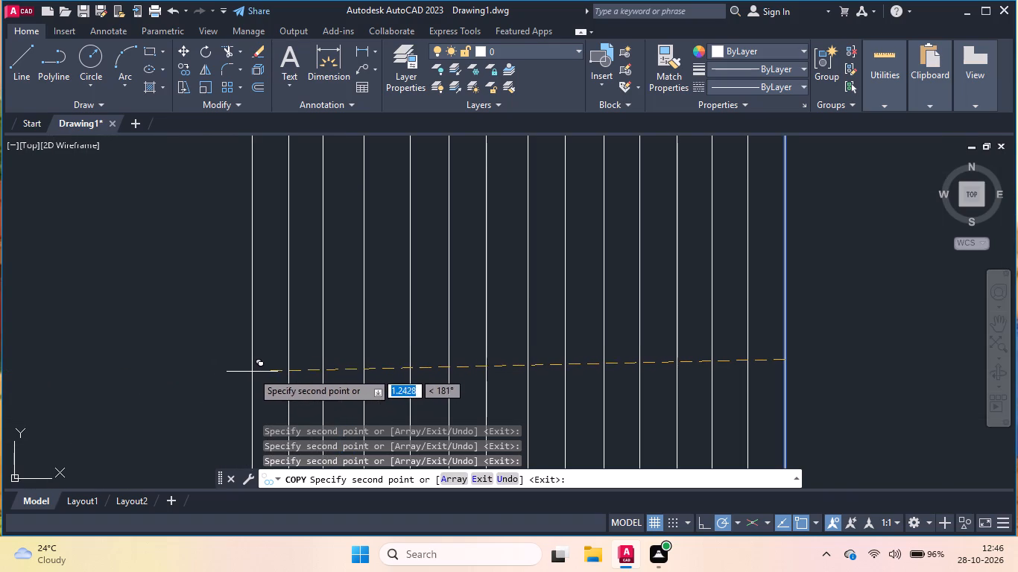
click(261, 360)
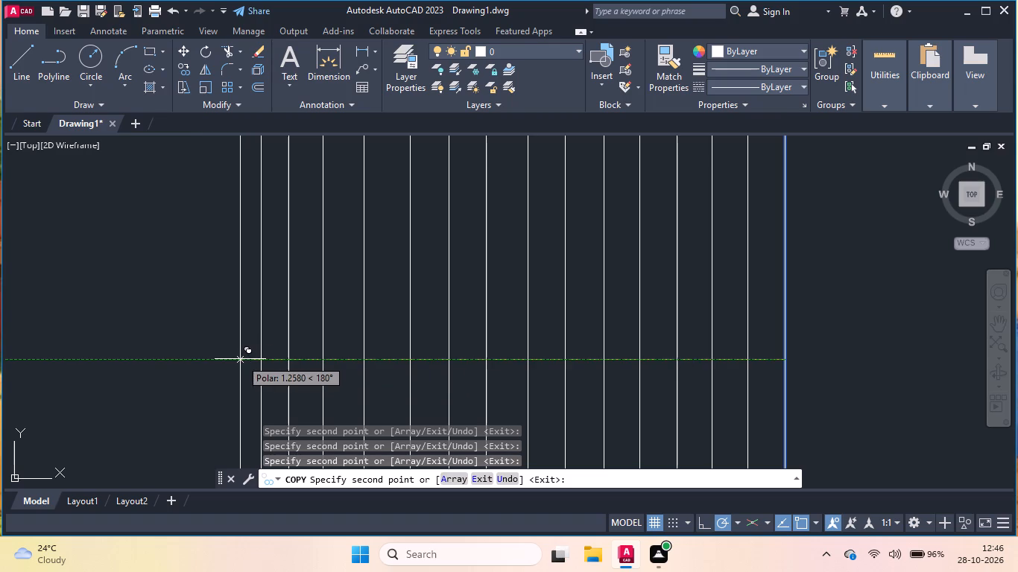
double_click(234, 358)
click(206, 358)
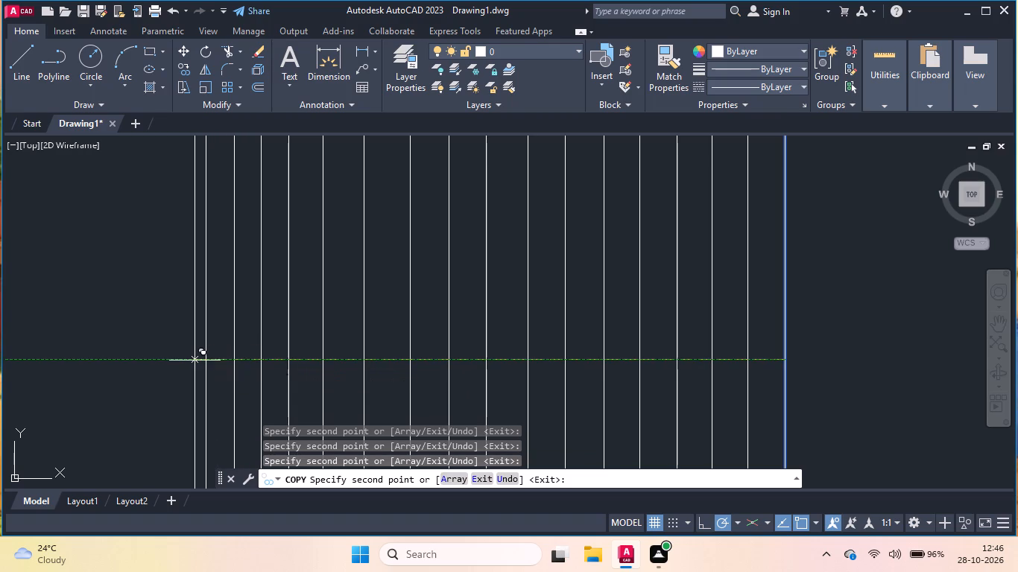
click(178, 360)
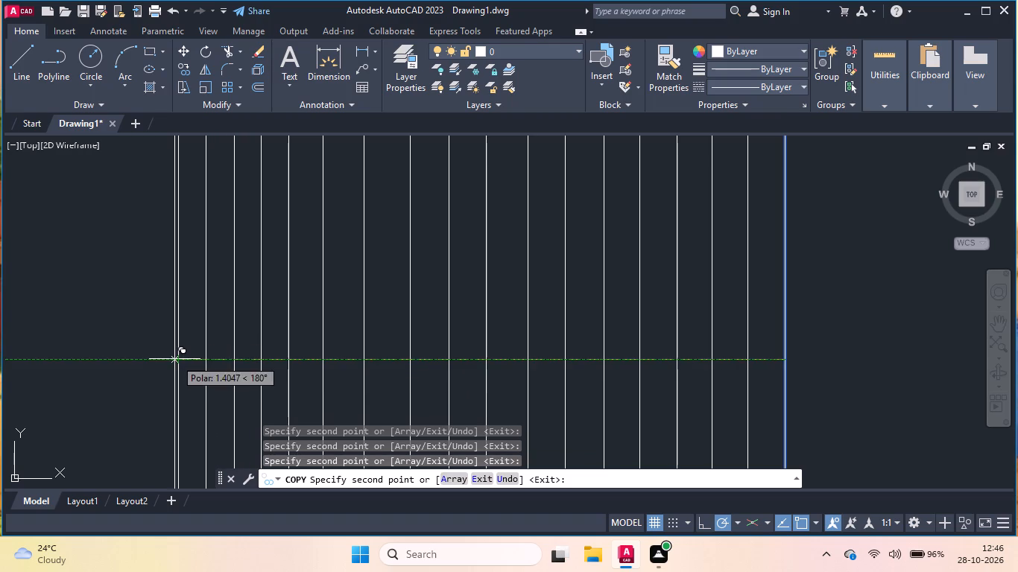
click(151, 361)
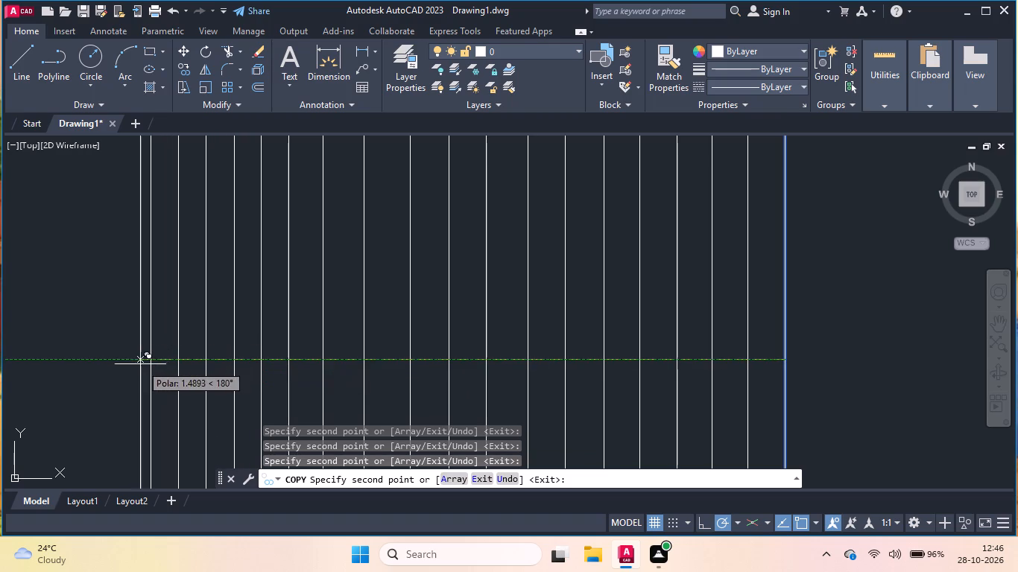
double_click(127, 360)
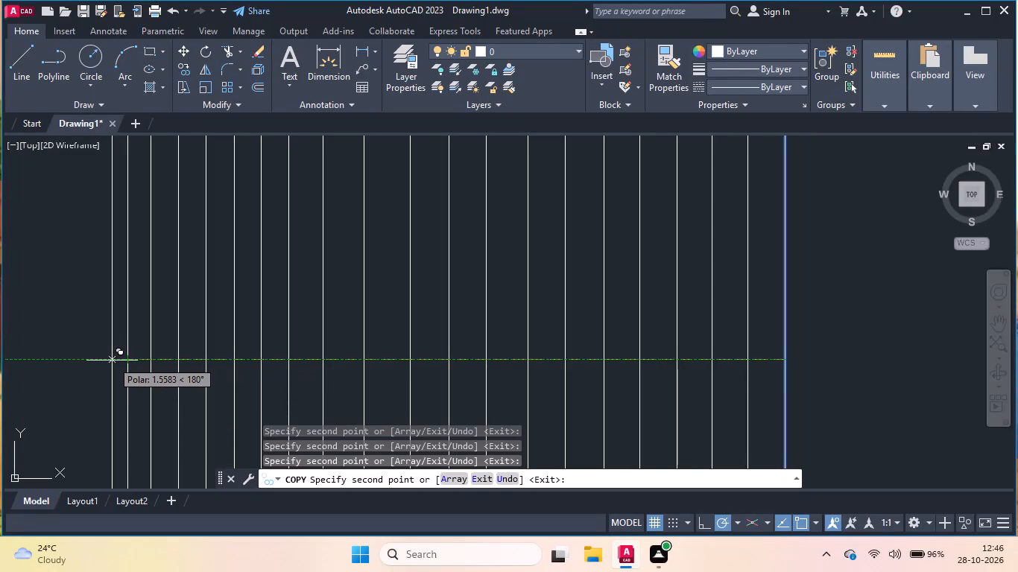
Add six more copies about 0.06 units apart up to the wide bay's west edge, ending the Copy about 1.86 units from the original.
double_click(102, 360)
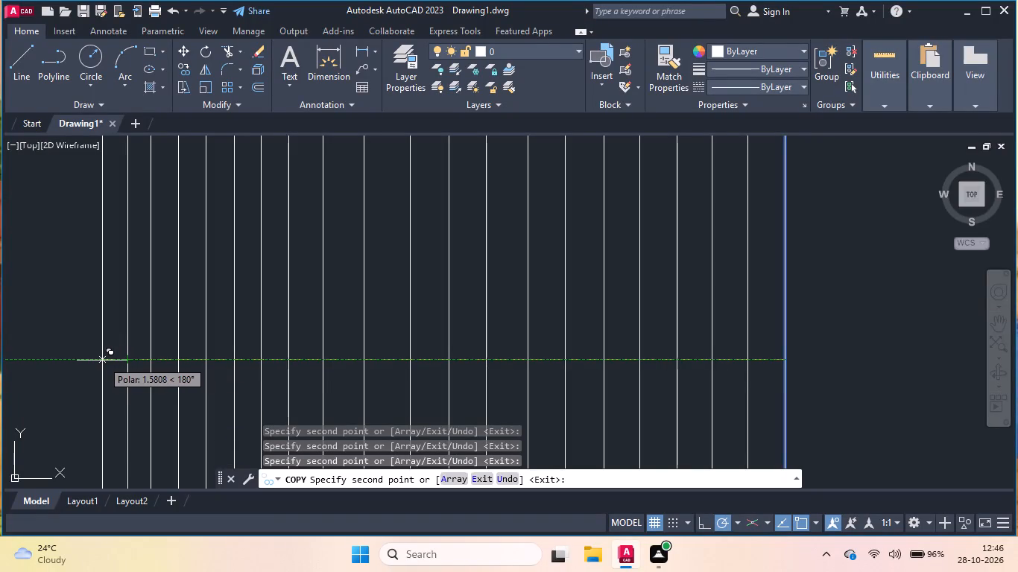
click(77, 361)
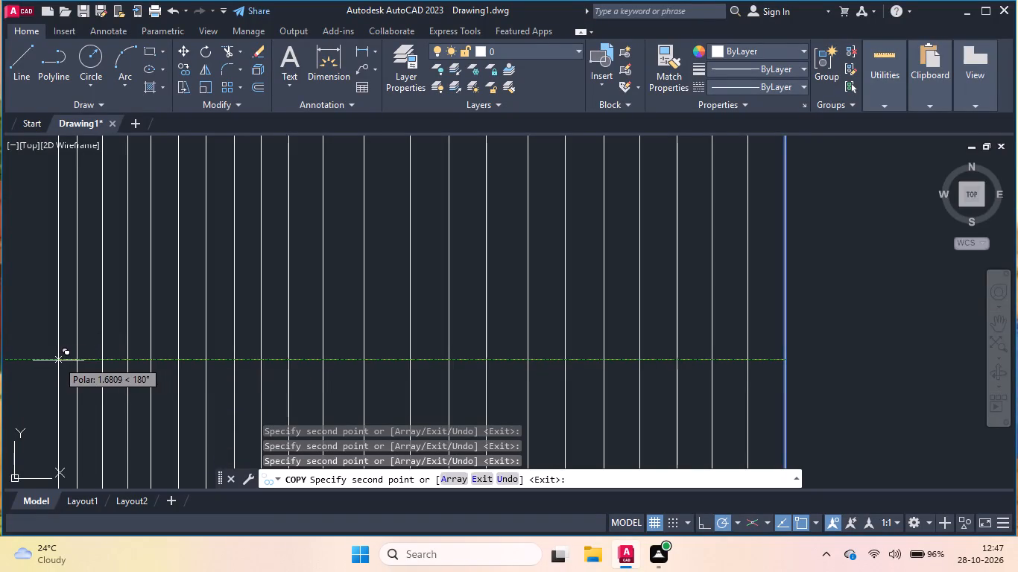
double_click(54, 360)
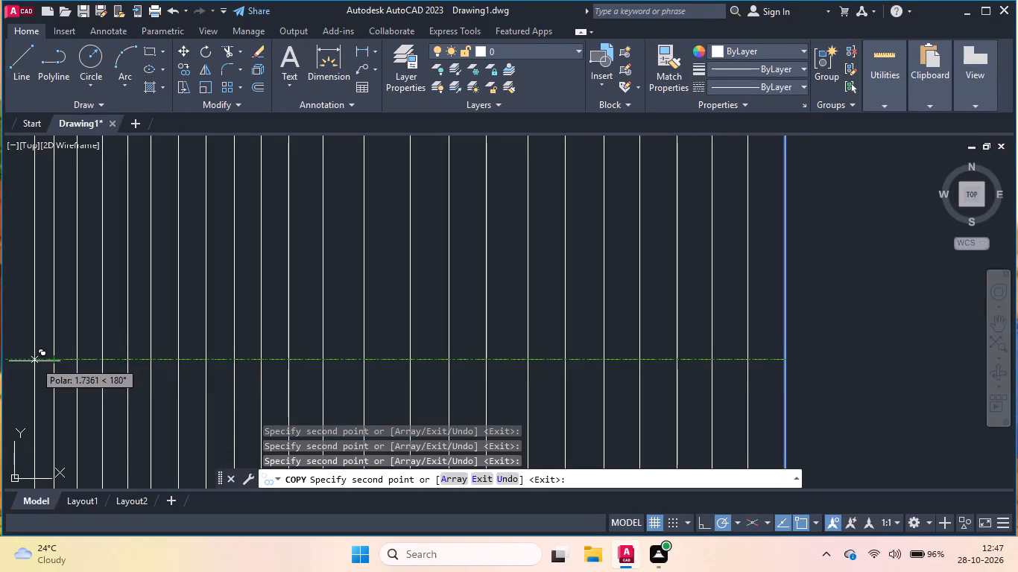
click(25, 361)
scroll(100, 363, down, 3)
scroll(67, 367, up, 1)
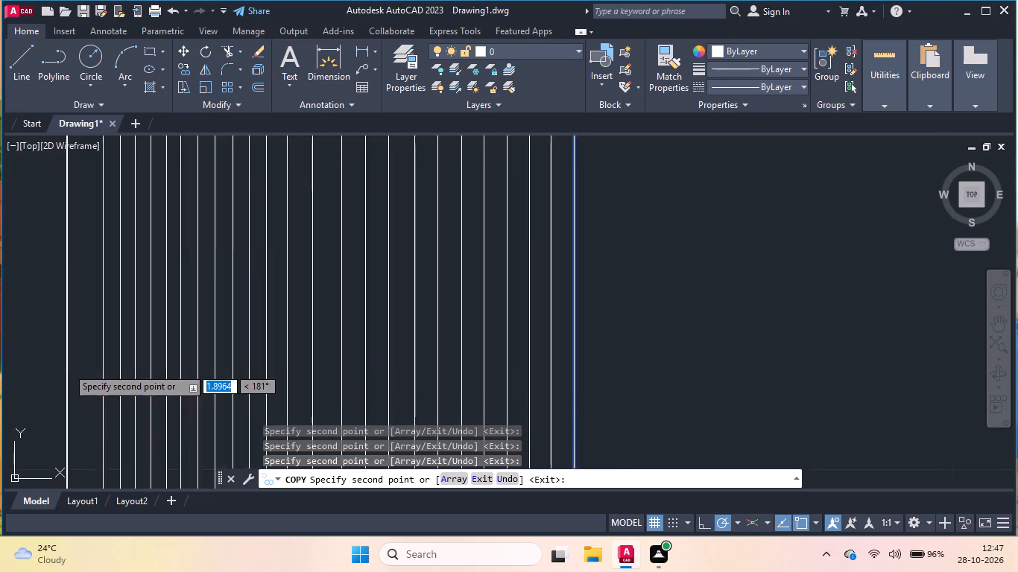
scroll(67, 367, up, 2)
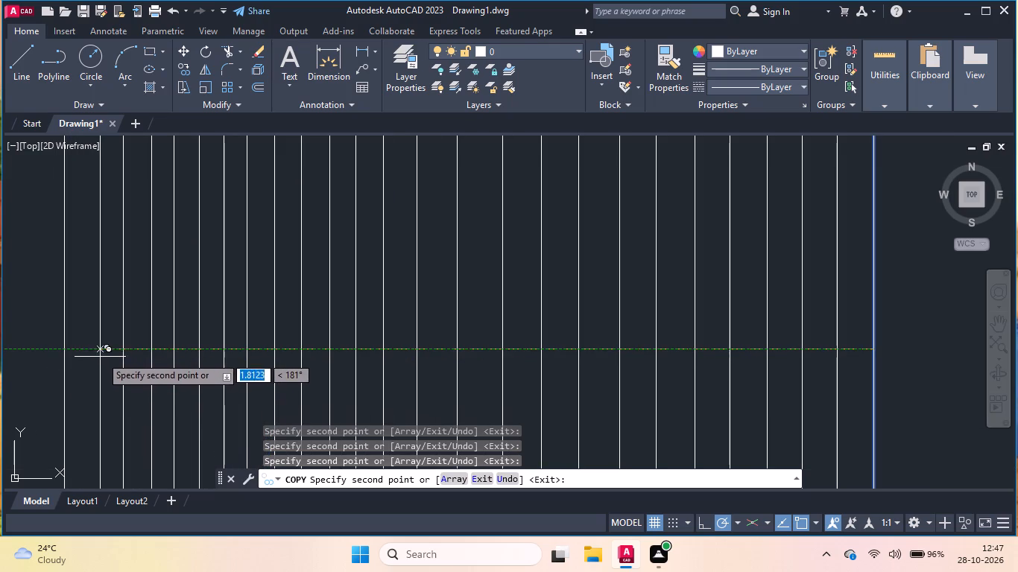
click(101, 349)
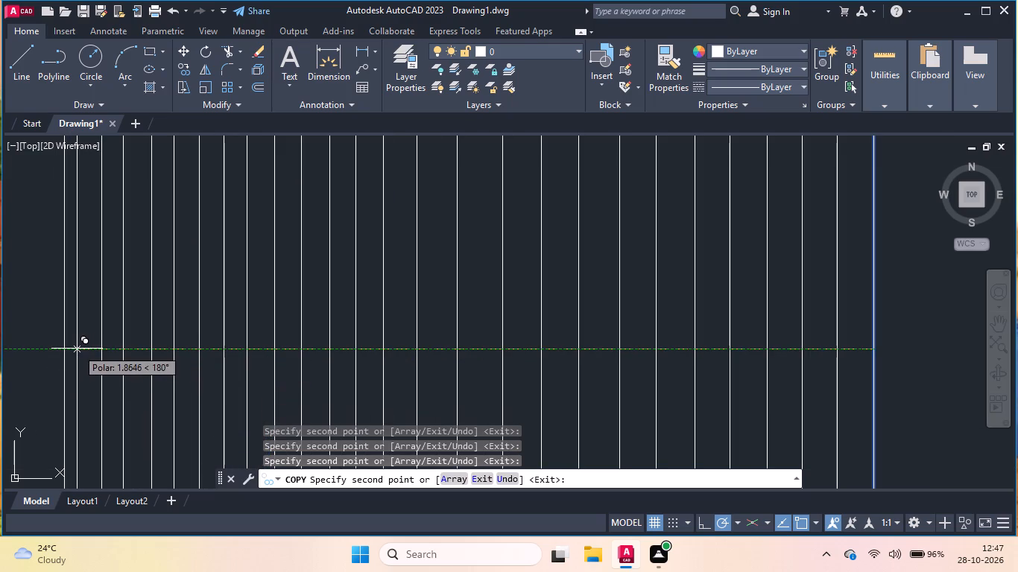
double_click(77, 349)
key(Return)
Copy most of the bay's closely spaced vertical lines eastward to three positions, the last about 7.31 units from the original.
scroll(111, 350, down, 3)
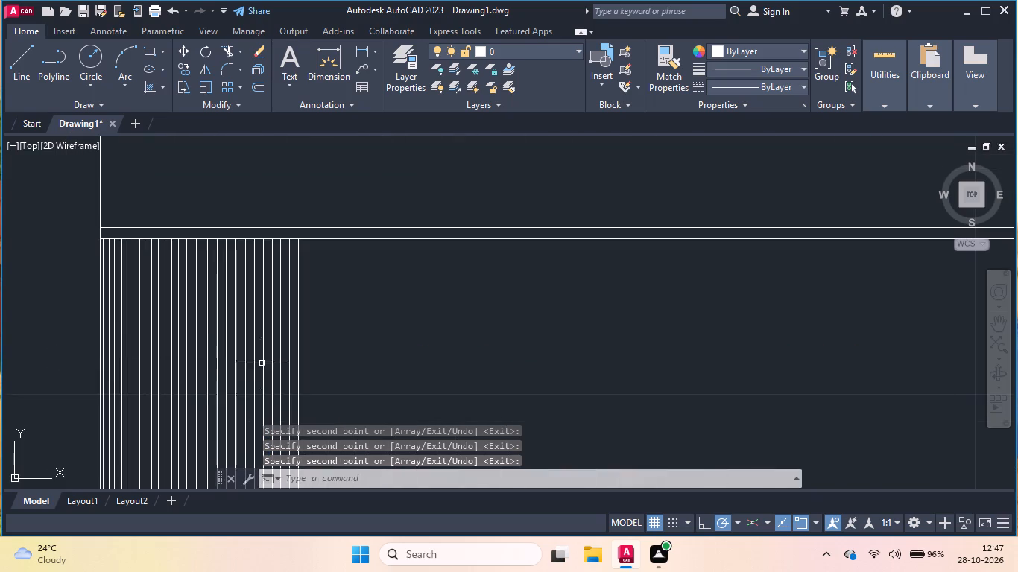
scroll(391, 342, down, 4)
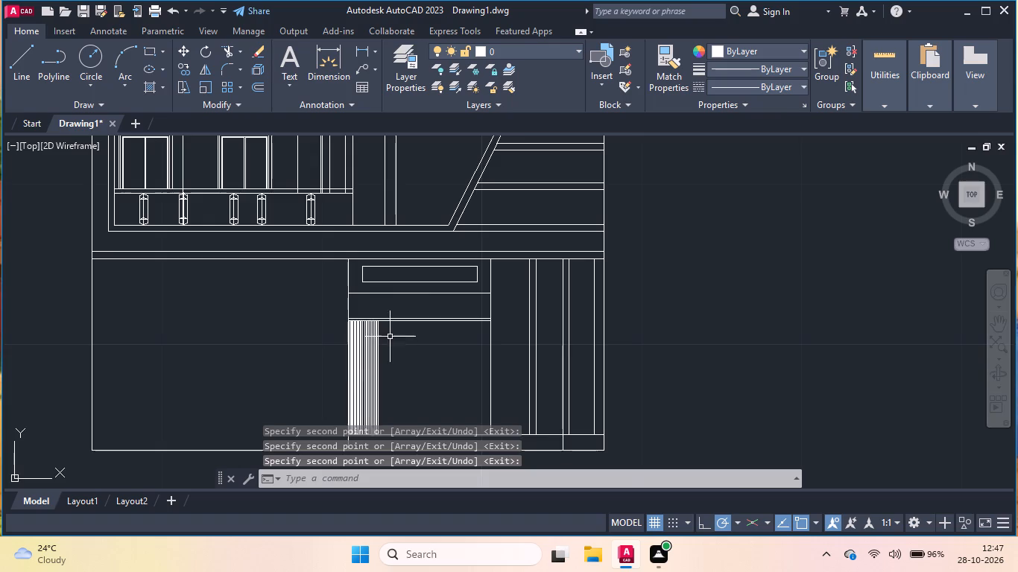
scroll(390, 337, down, 2)
scroll(388, 373, up, 3)
scroll(376, 311, up, 1)
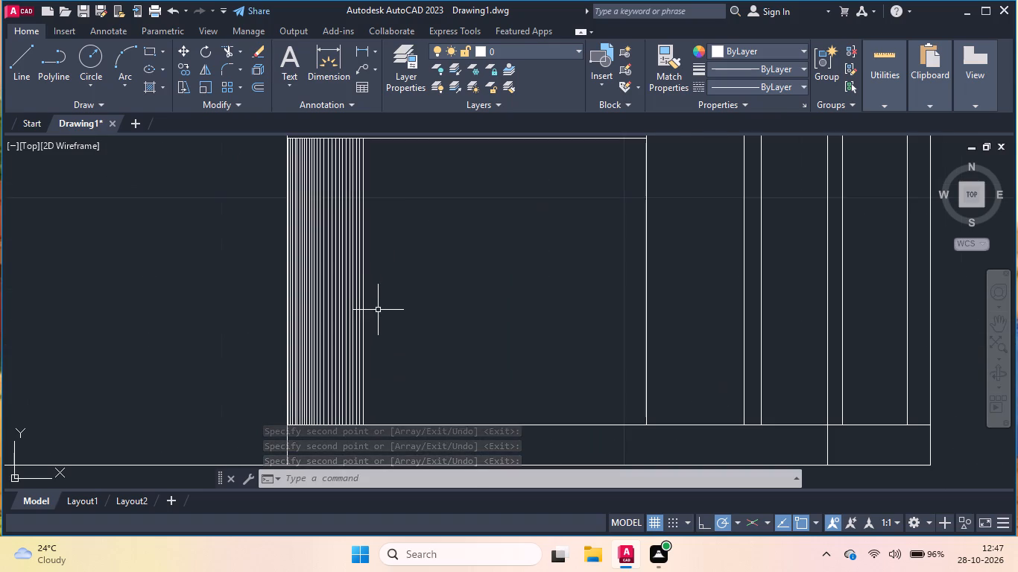
click(395, 281)
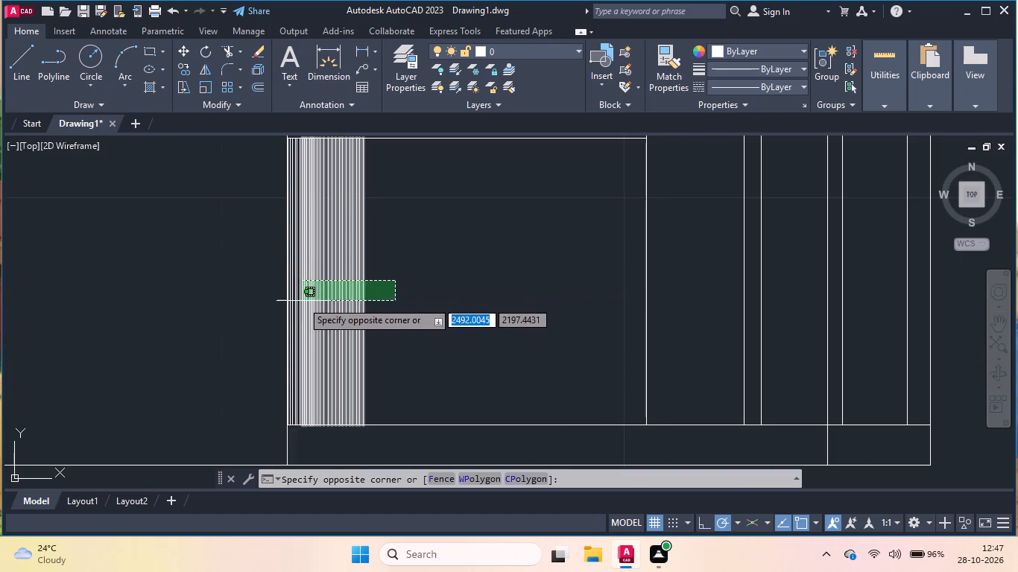
click(295, 311)
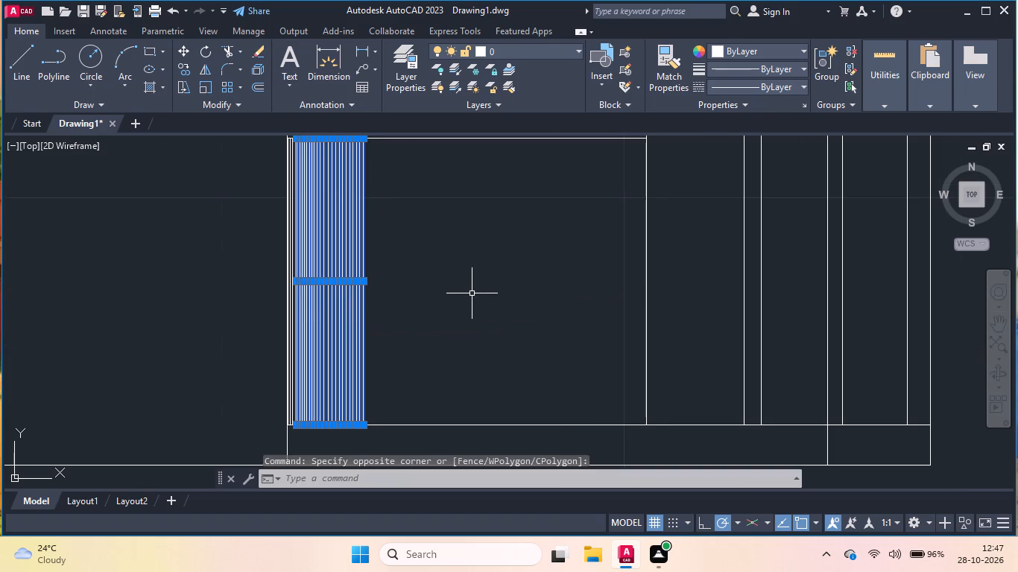
text(co)
key(Return)
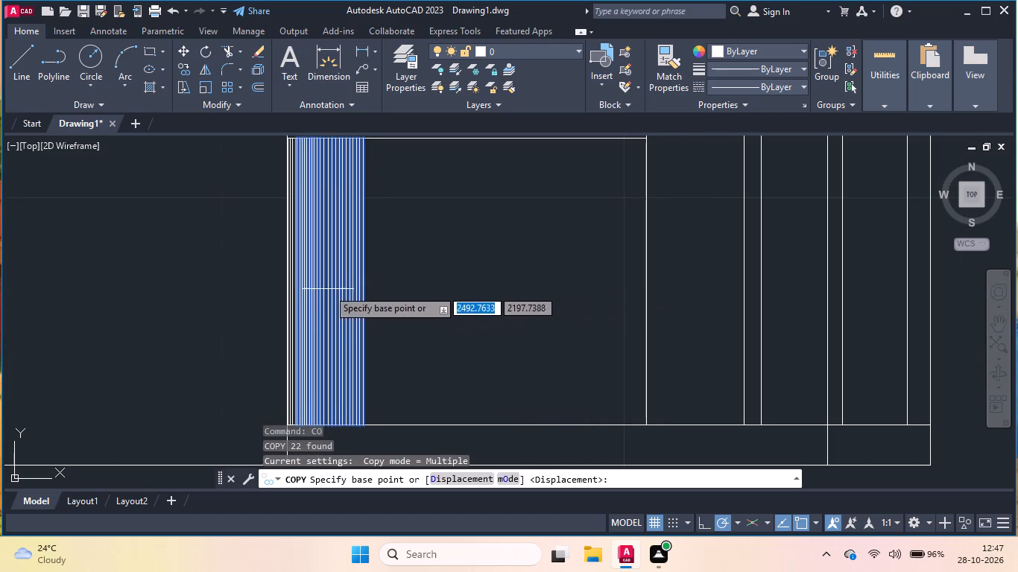
click(326, 289)
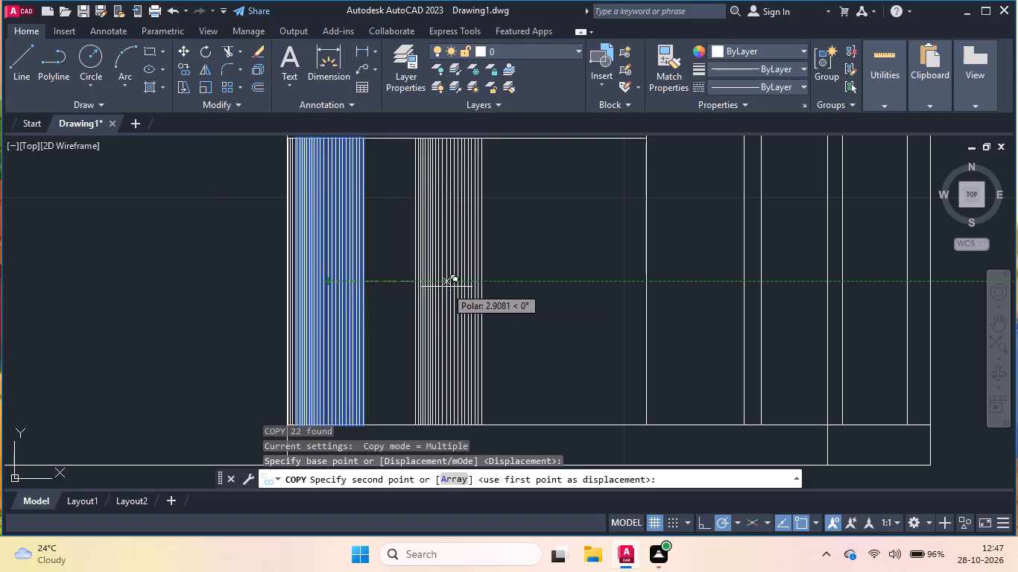
double_click(434, 287)
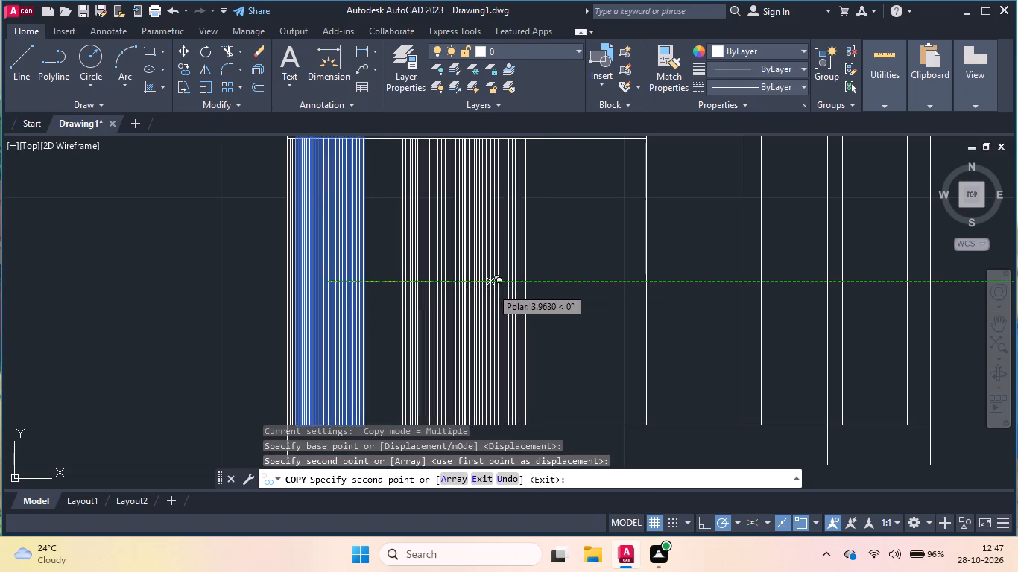
click(504, 287)
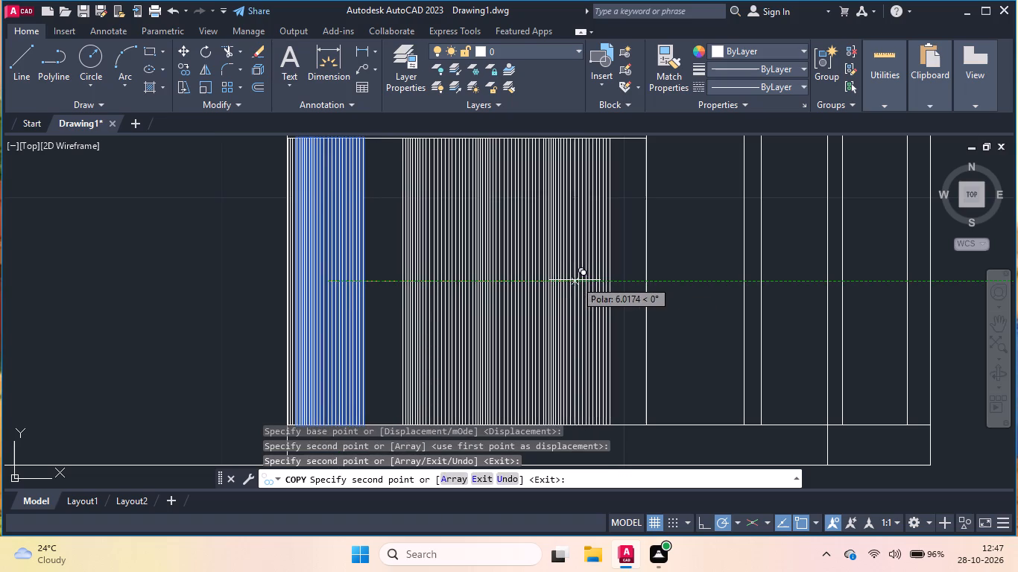
click(622, 279)
key(Return)
Erase the four copied vertical lines at and beyond the wide bay's east edge.
scroll(651, 258, up, 1)
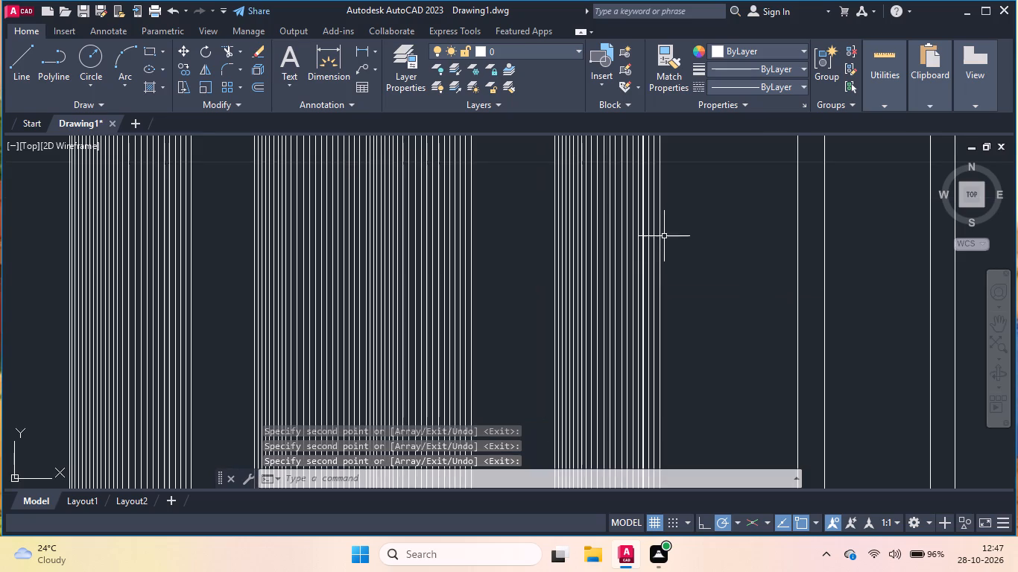
scroll(666, 234, down, 2)
scroll(660, 156, up, 3)
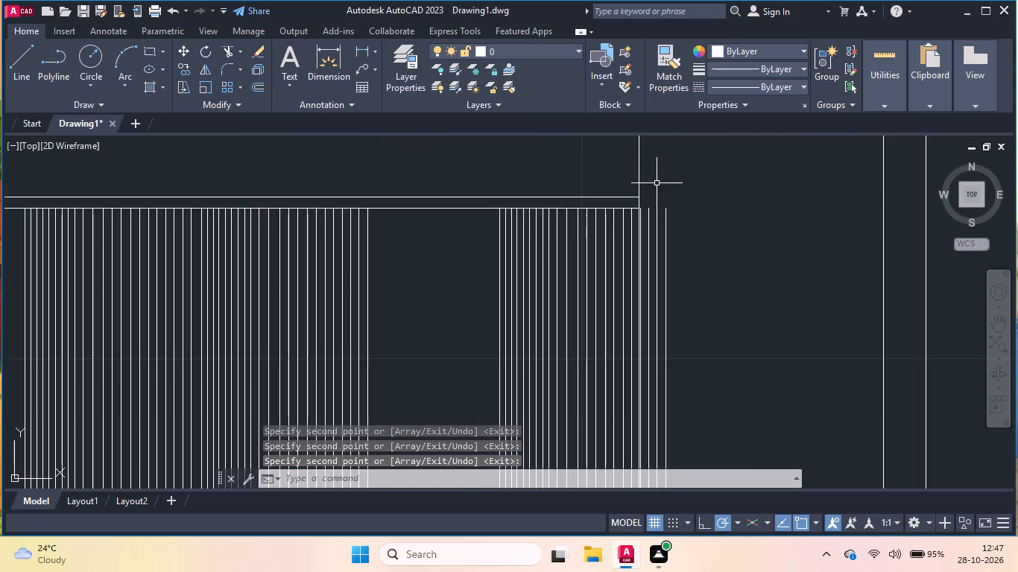
scroll(657, 183, up, 2)
click(610, 256)
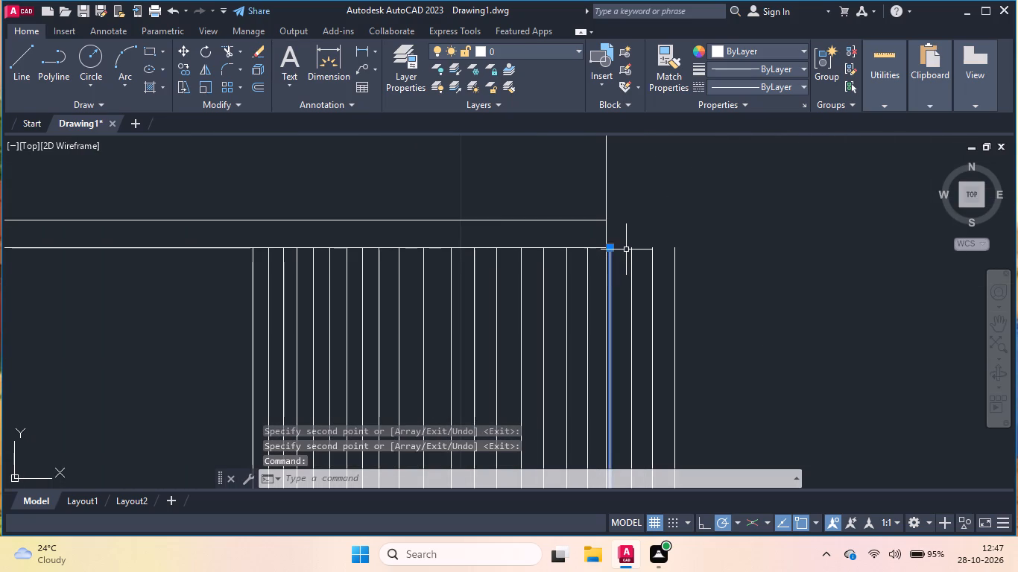
click(625, 250)
click(687, 275)
click(691, 250)
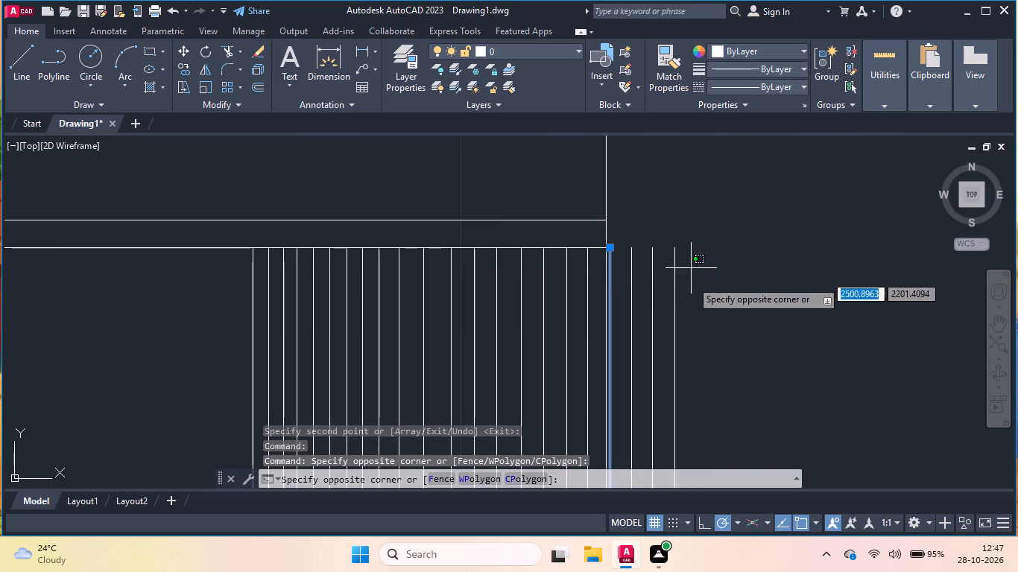
click(626, 308)
key(Delete)
scroll(653, 262, down, 3)
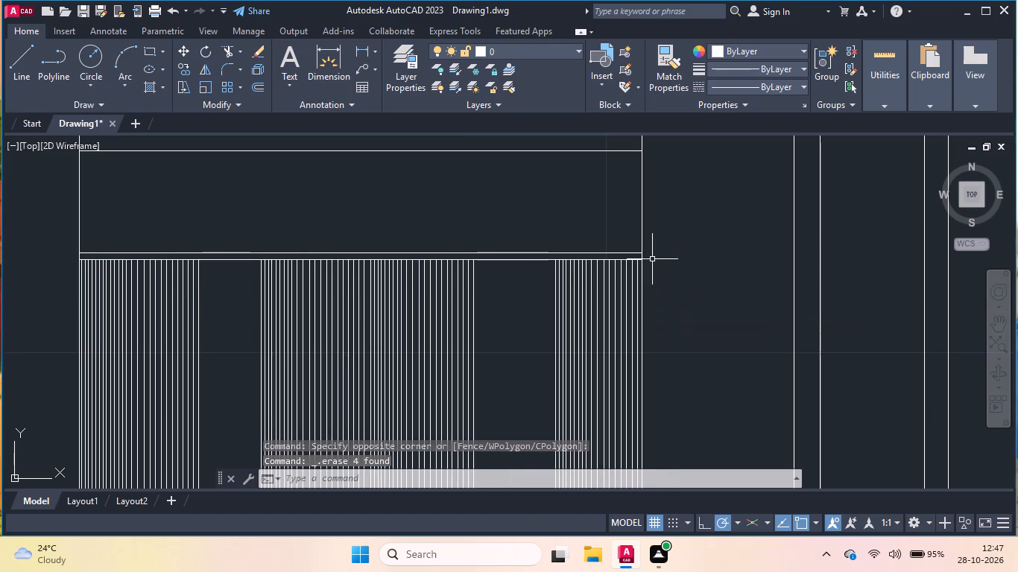
Draw a line starting 1 unit east of the ground floor's west edge, running a short way down from the band, then 7 units east.
scroll(656, 258, down, 3)
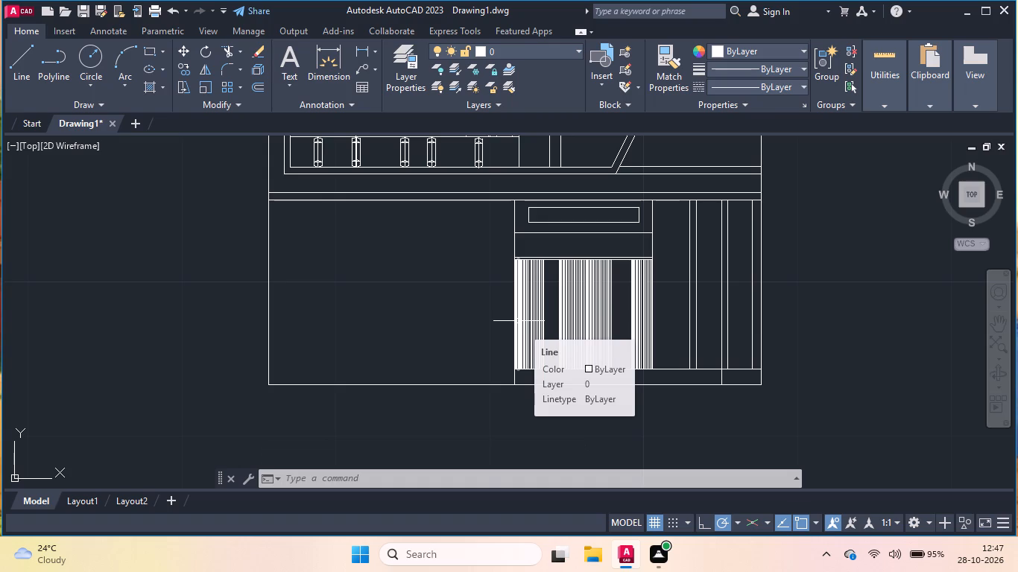
scroll(519, 321, down, 1)
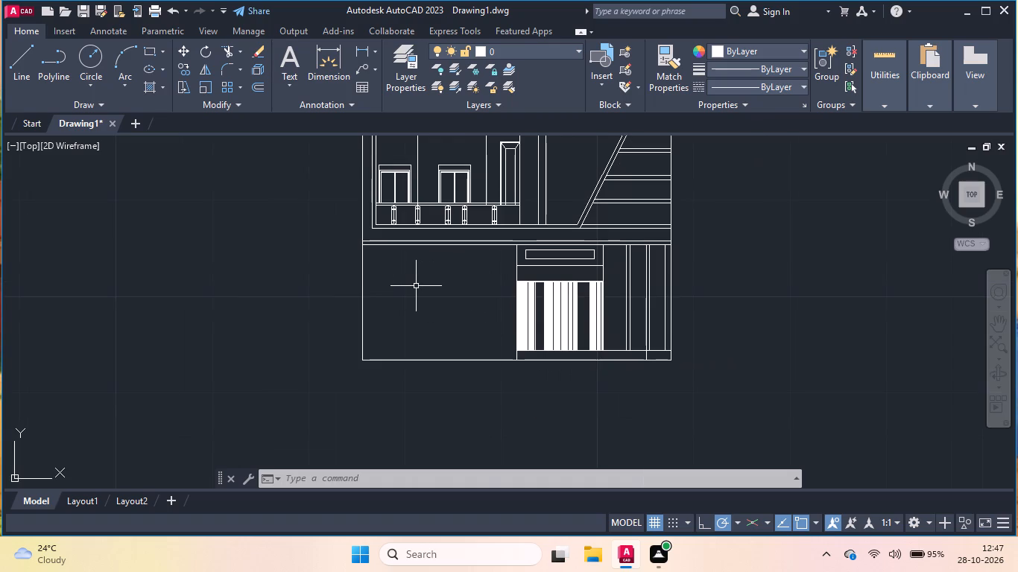
key(l)
key(Return)
scroll(415, 285, up, 1)
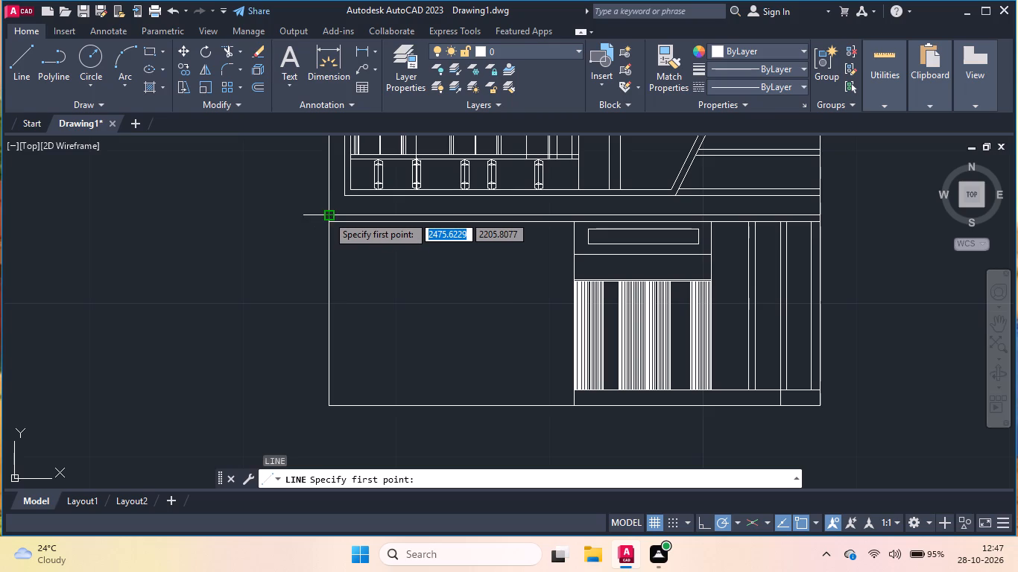
scroll(327, 217, down, 1)
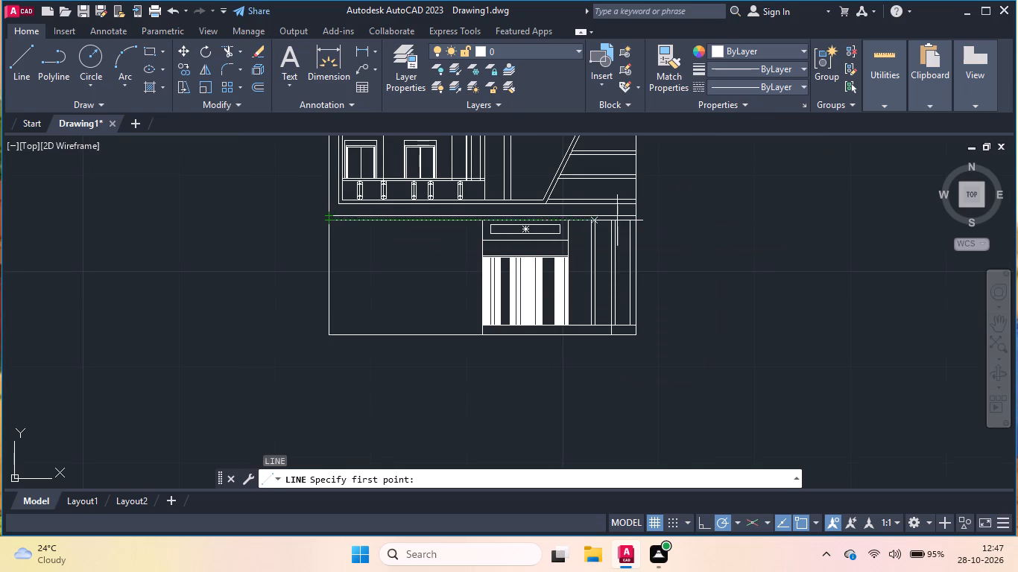
key(1)
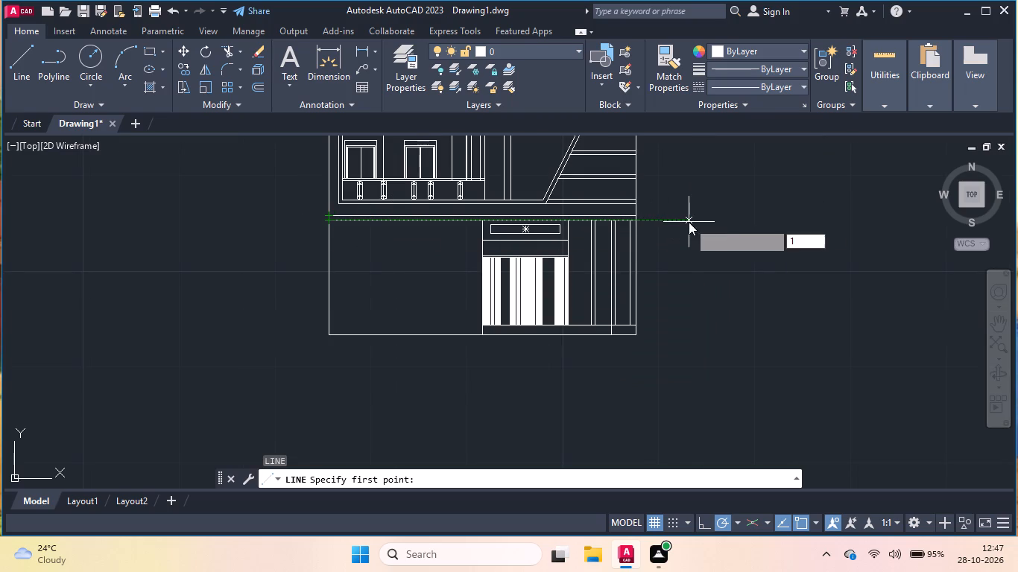
key(Return)
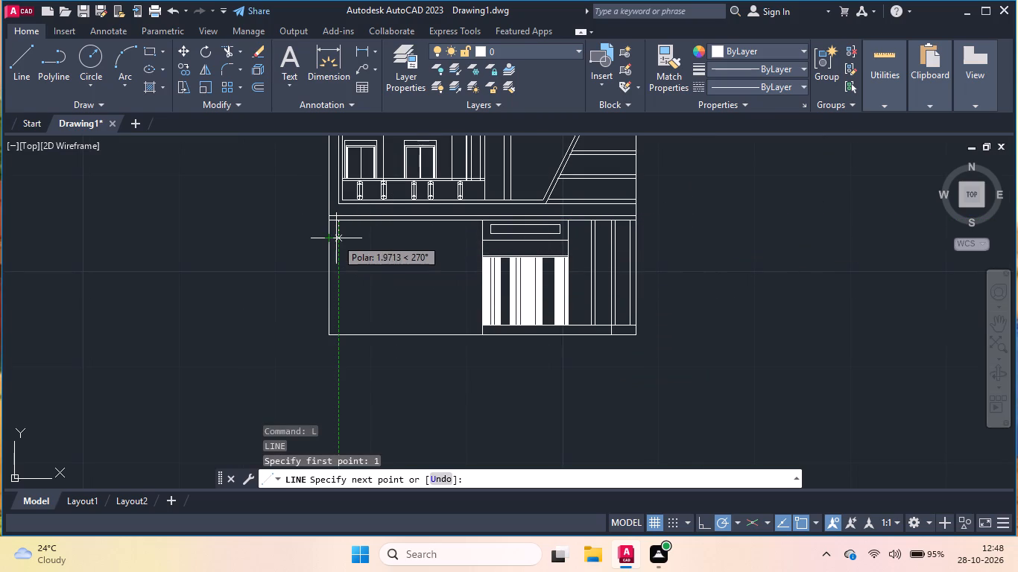
scroll(337, 229, up, 1)
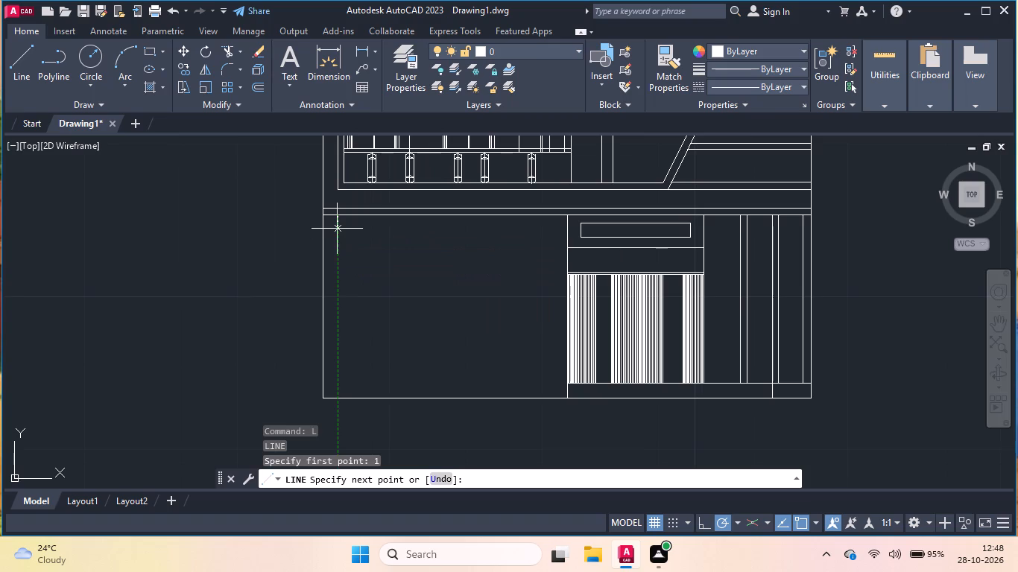
click(338, 238)
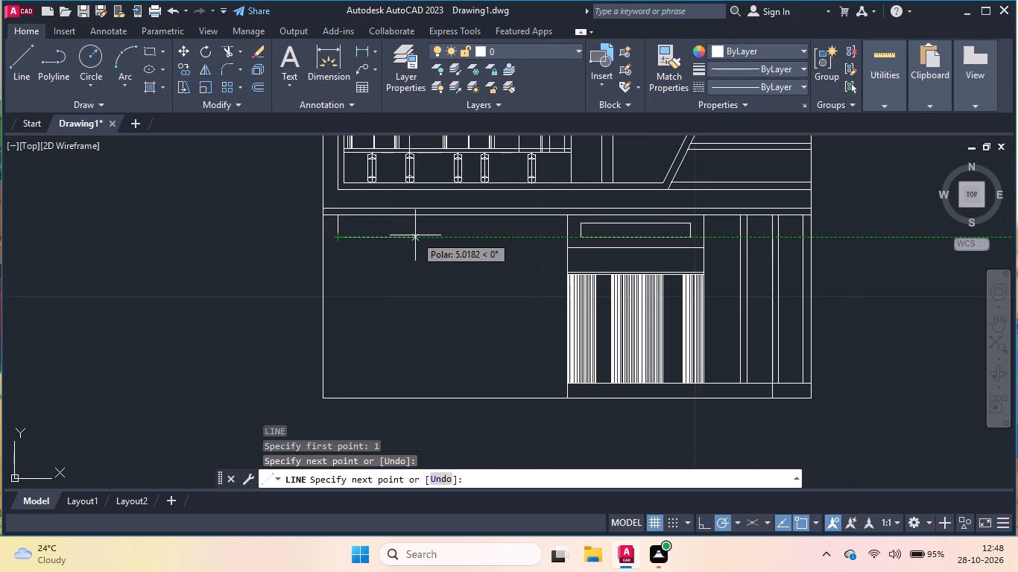
key(7)
key(Return)
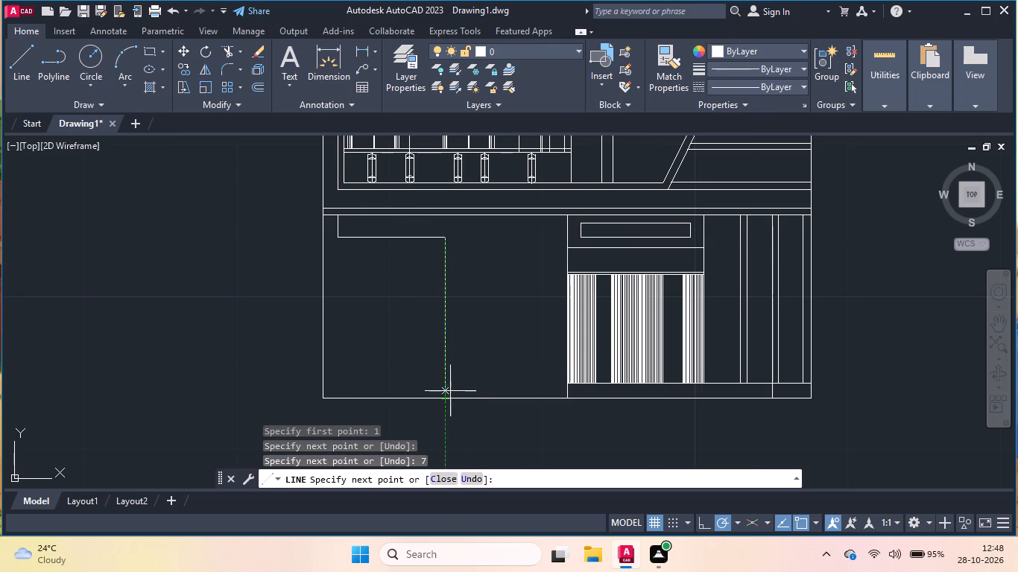
key(Return)
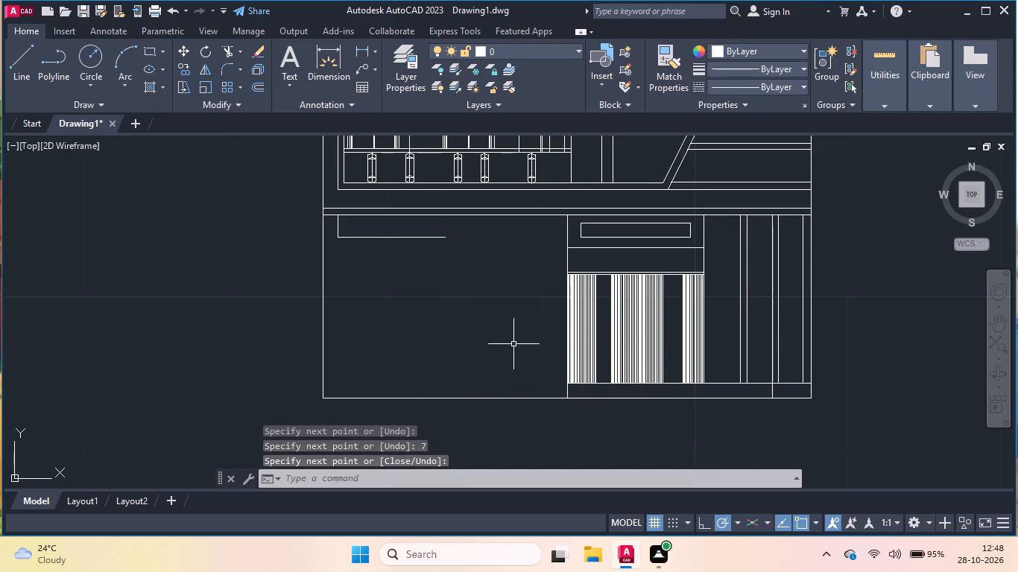
Erase the short vertical segment between the band and the west end of the 7-unit horizontal line.
key(Return)
key(Return)
key(Return)
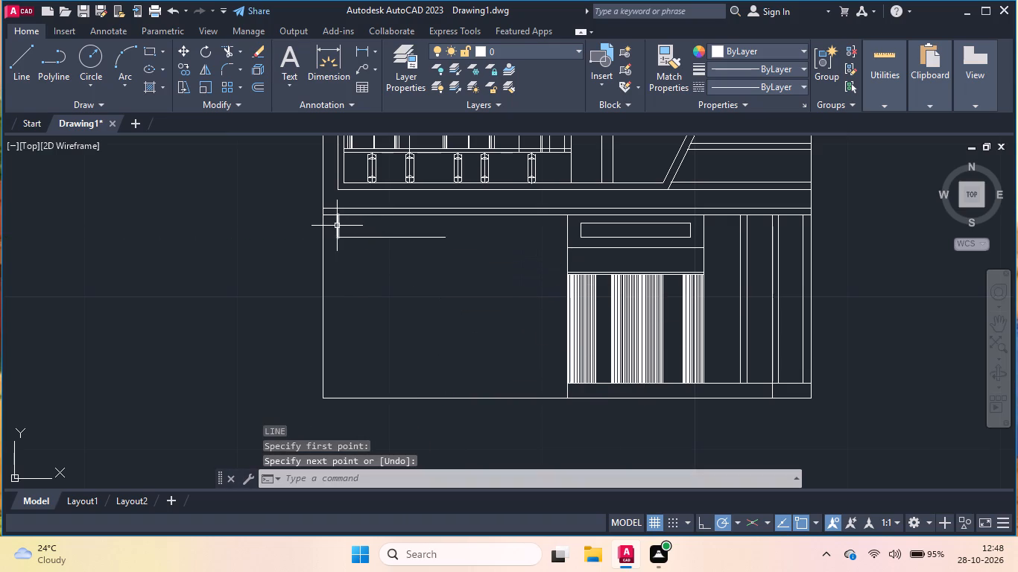
click(336, 226)
key(F12)
key(Delete)
key(Return)
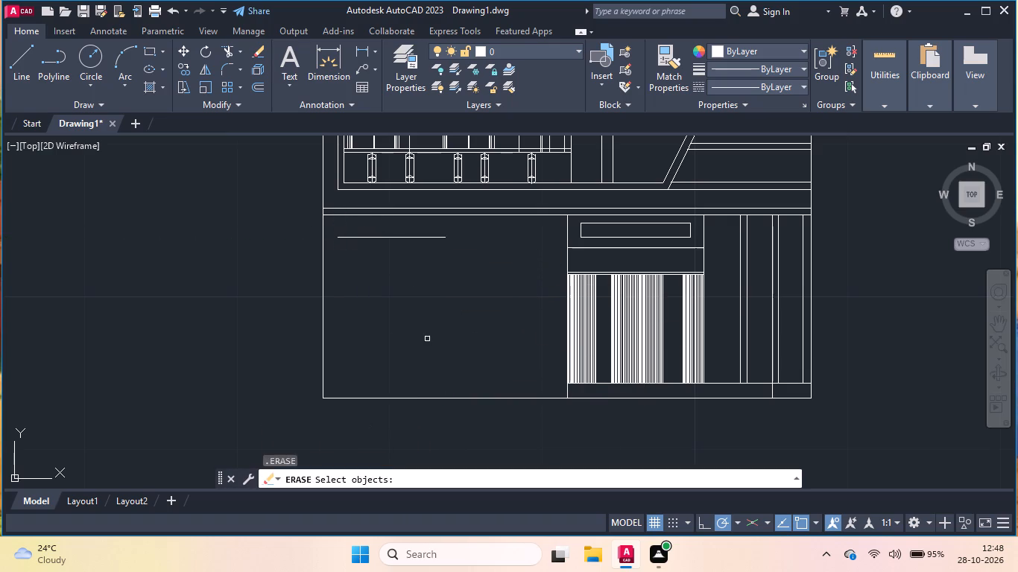
key(Return)
Draw a horizontal base line from the striped bay's bottom west corner to the building's west edge.
key(l)
key(Return)
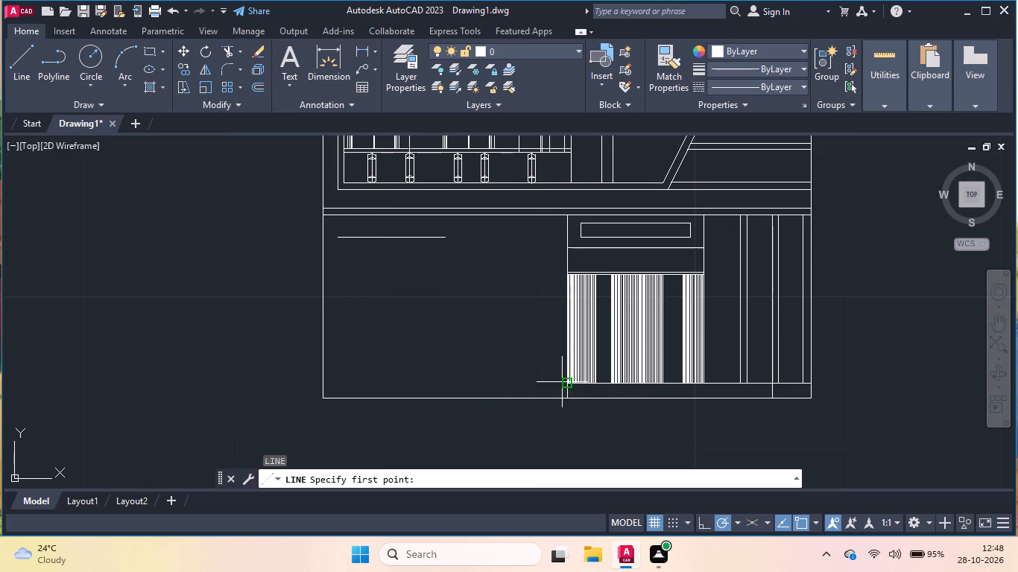
click(566, 384)
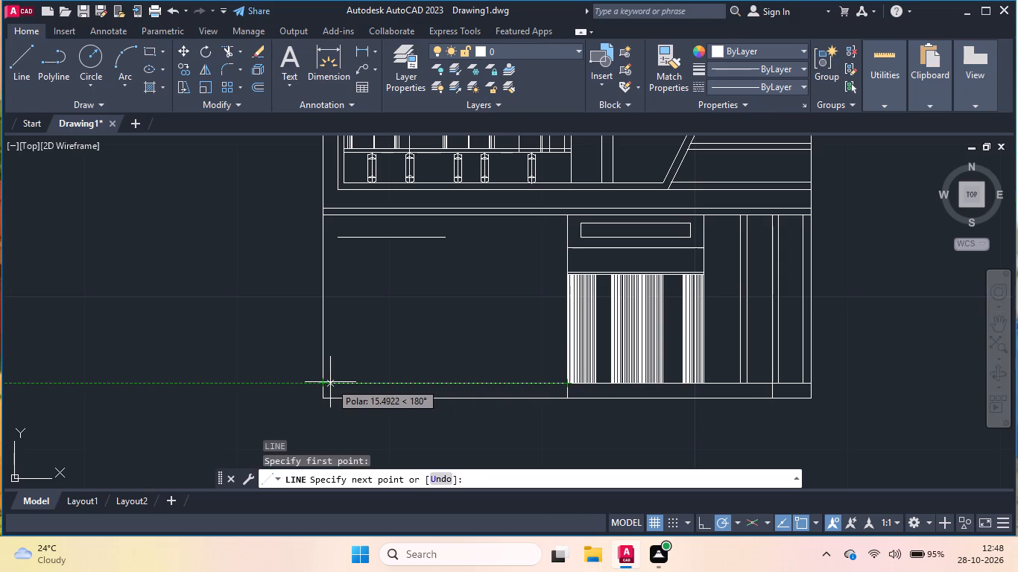
click(325, 381)
key(Return)
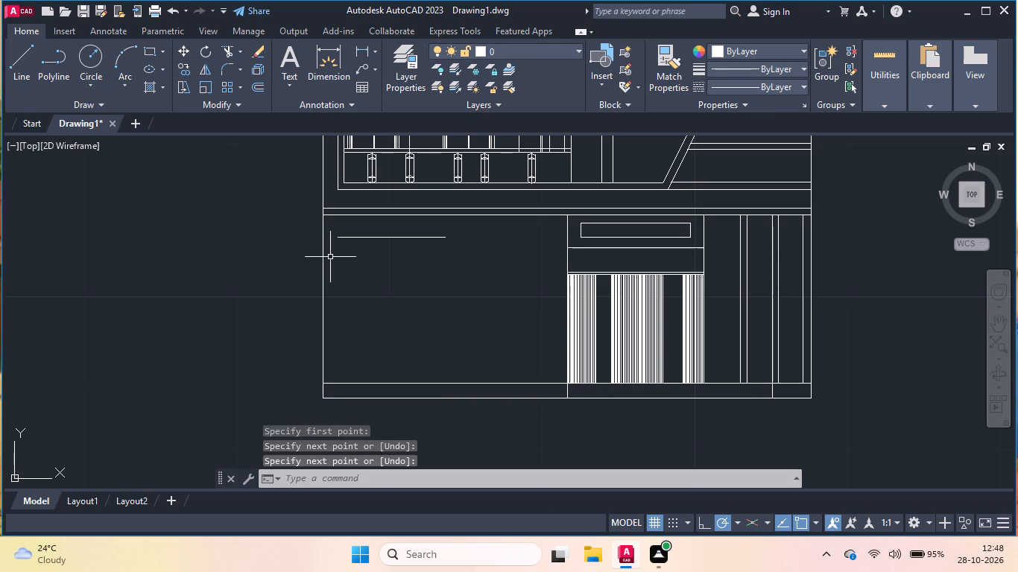
Draw a vertical line from the west end of the 7-unit line down to the new base line.
key(Return)
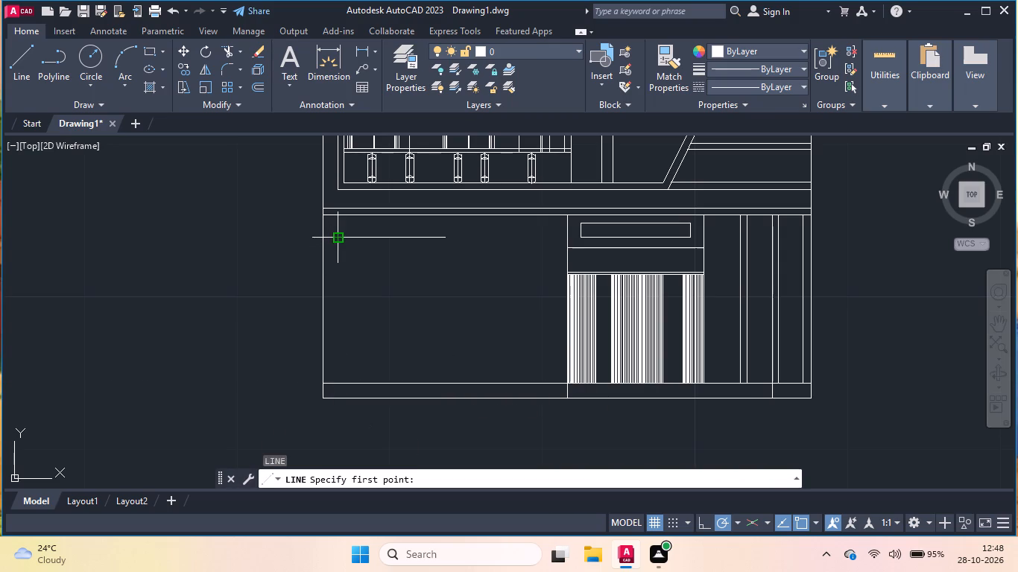
click(339, 241)
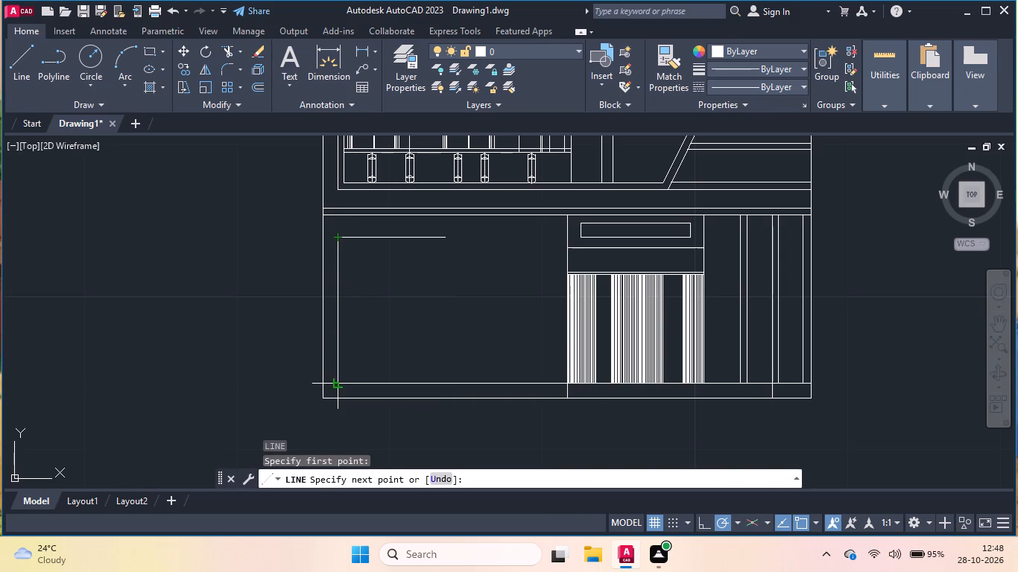
click(339, 380)
key(Return)
Draw a vertical line just inside the opening's west side, from its top line down to the base line.
key(Return)
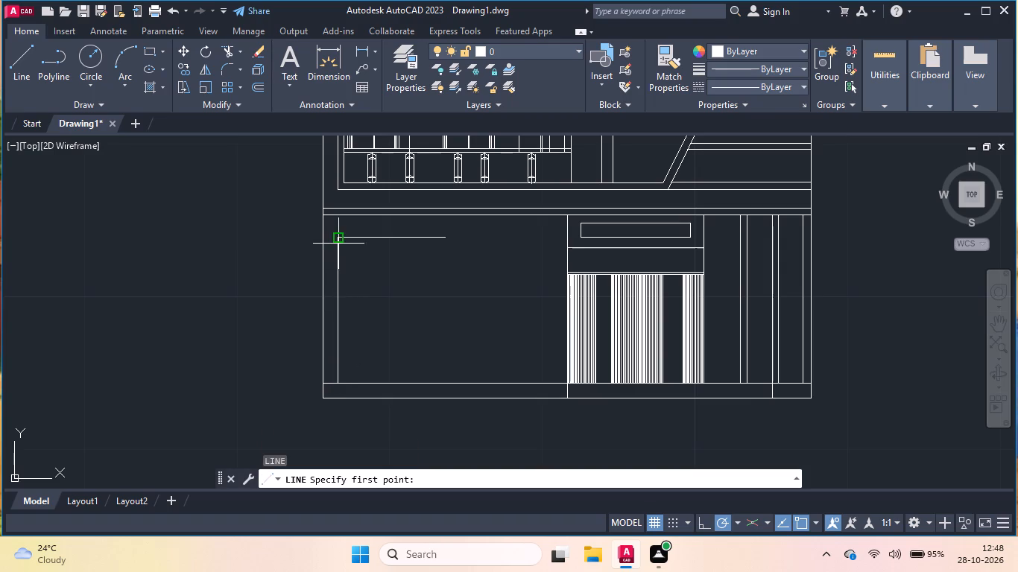
scroll(341, 239, up, 3)
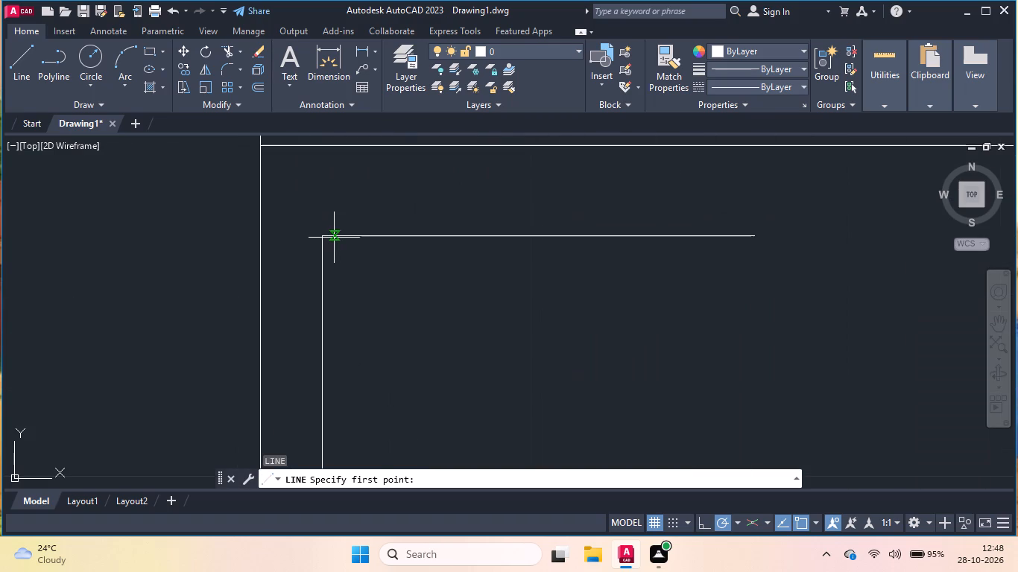
click(333, 236)
scroll(333, 237, down, 4)
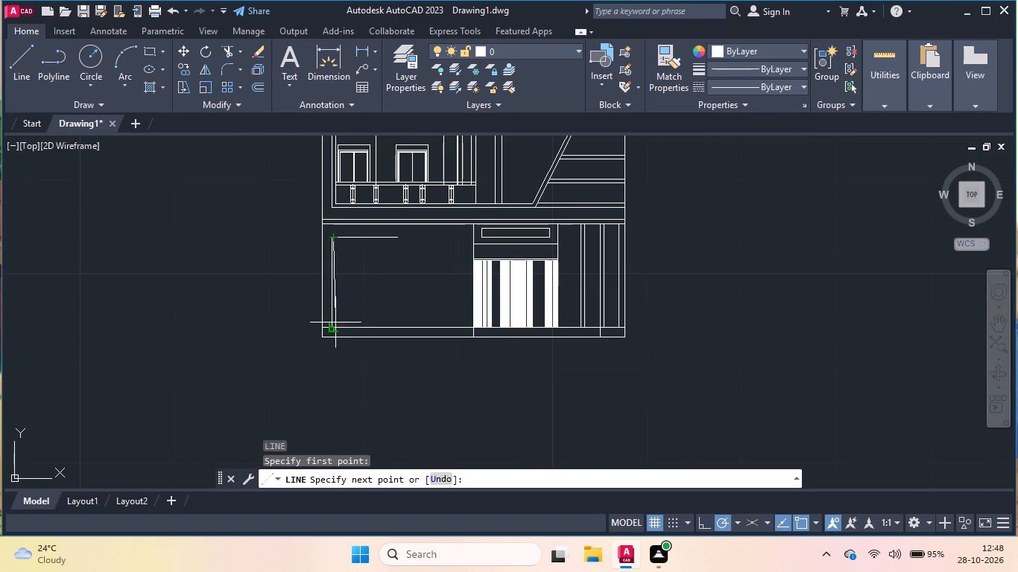
scroll(335, 323, up, 3)
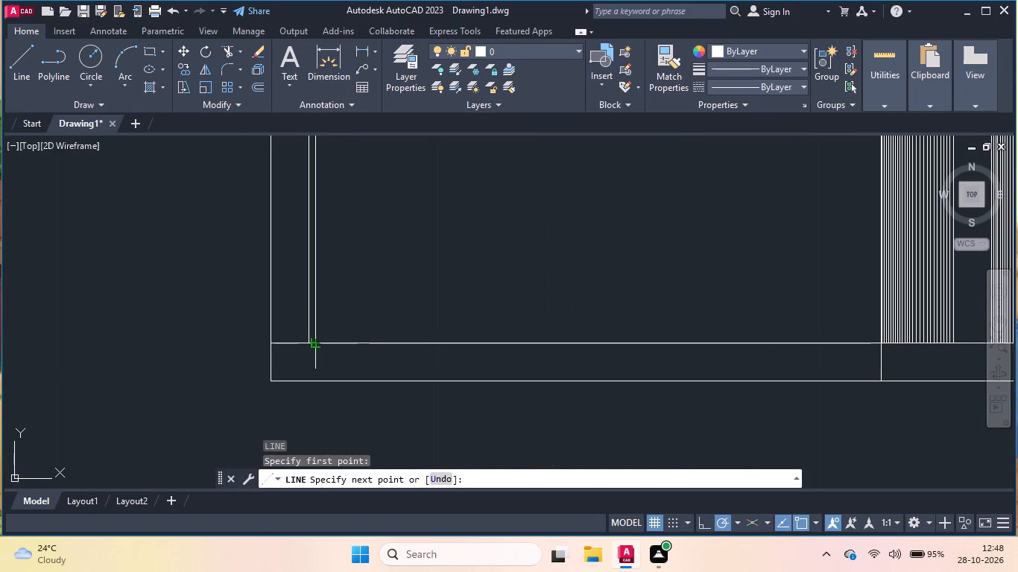
click(316, 342)
key(Return)
Draw the opening's east side as a vertical line from the 7-unit top line's east end to the base line.
scroll(306, 366, down, 1)
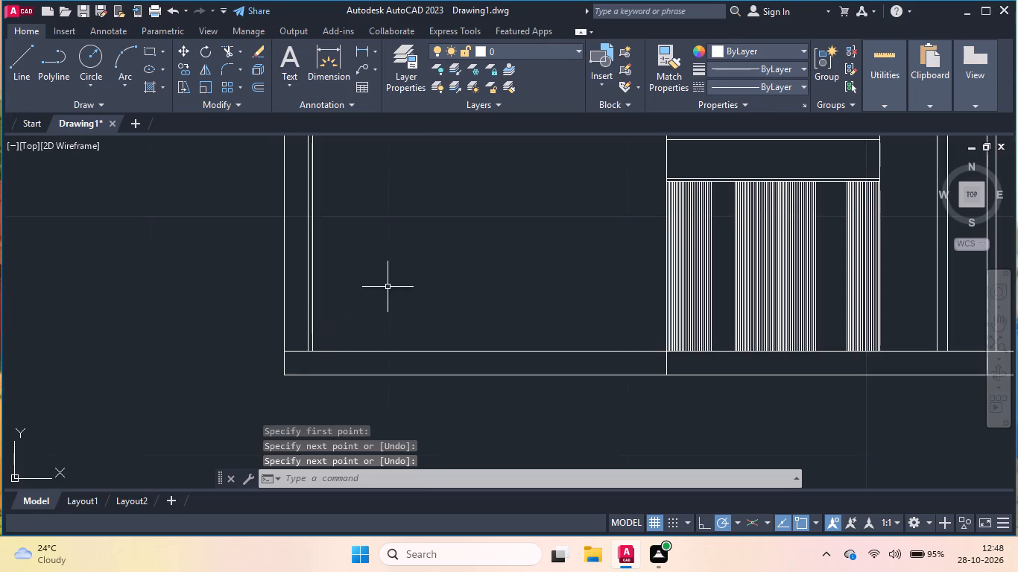
scroll(388, 286, down, 2)
key(Return)
click(419, 222)
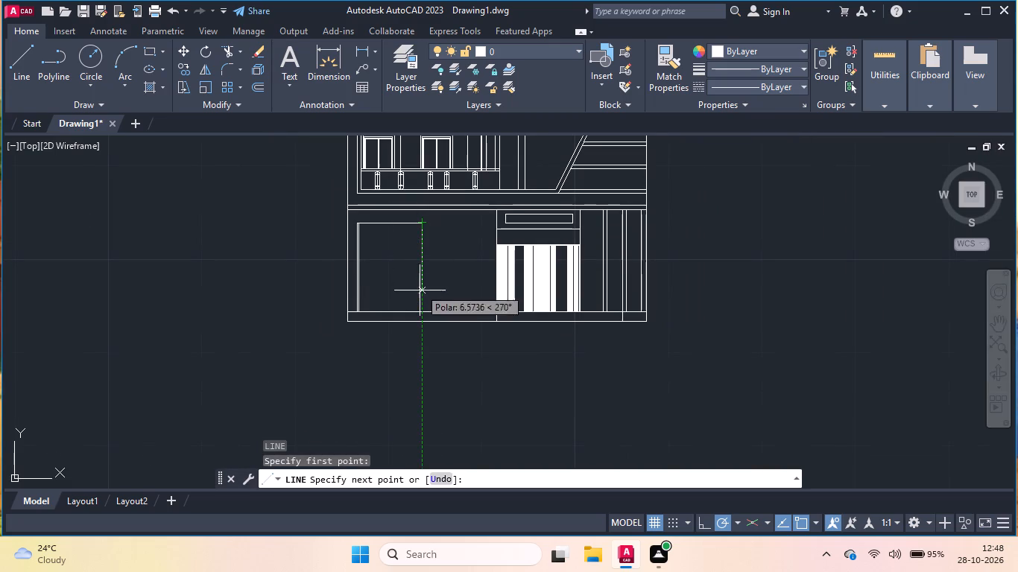
double_click(420, 312)
key(Return)
Draw a vertical line just inside the opening's east side, from the top line down to the base line.
scroll(411, 187, up, 3)
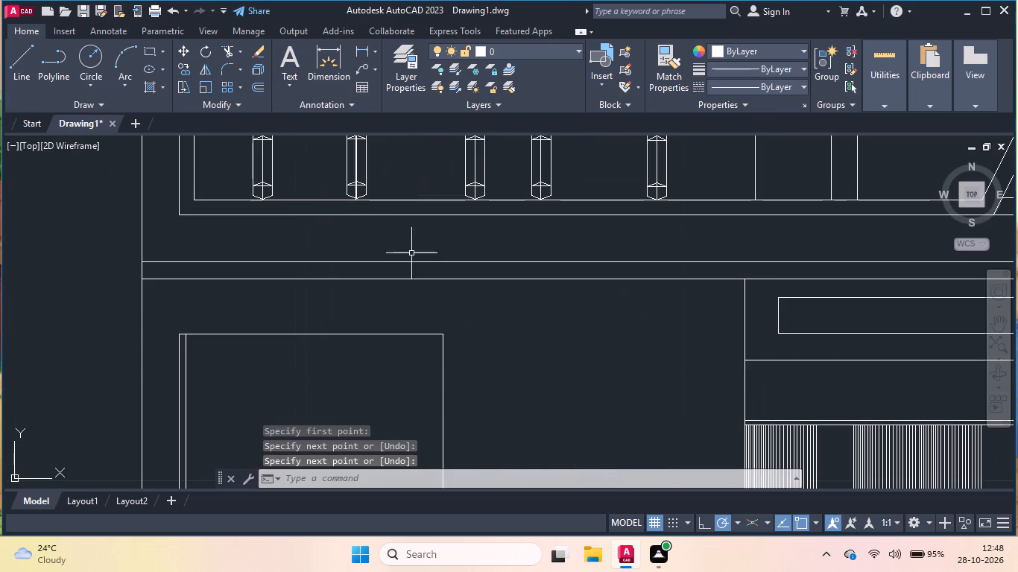
scroll(419, 322, up, 2)
key(Return)
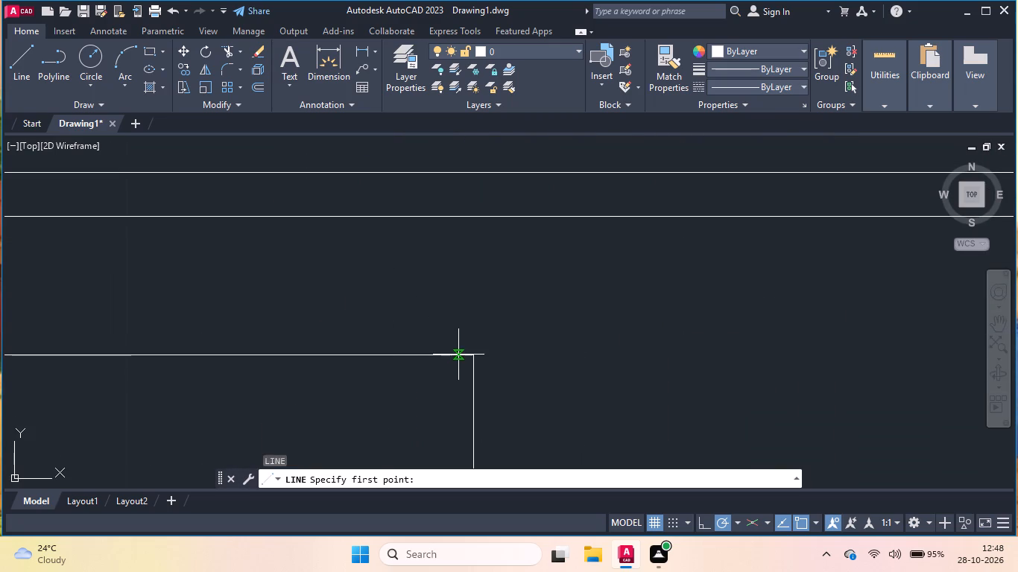
click(458, 355)
scroll(455, 352, down, 6)
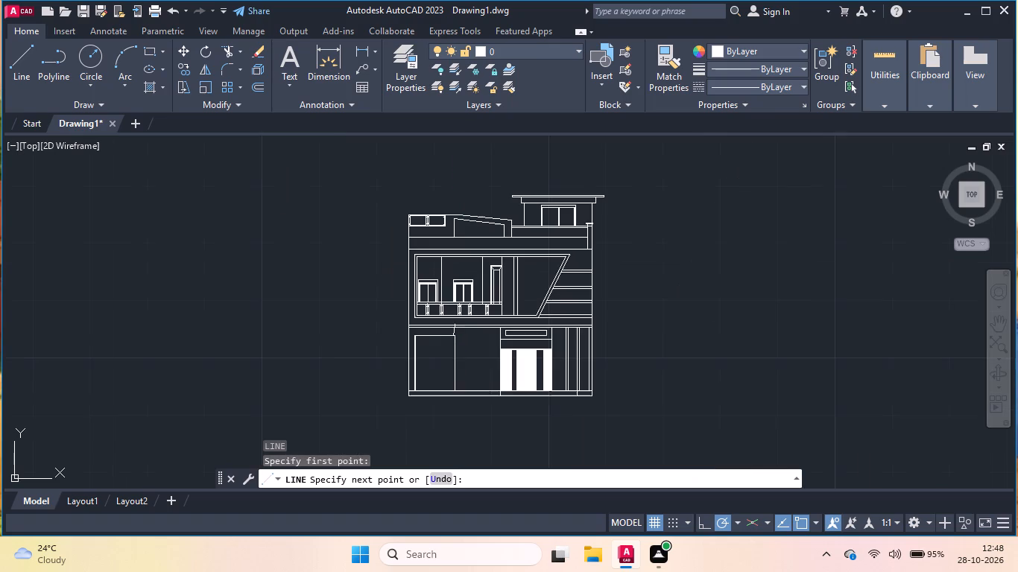
scroll(450, 384, up, 3)
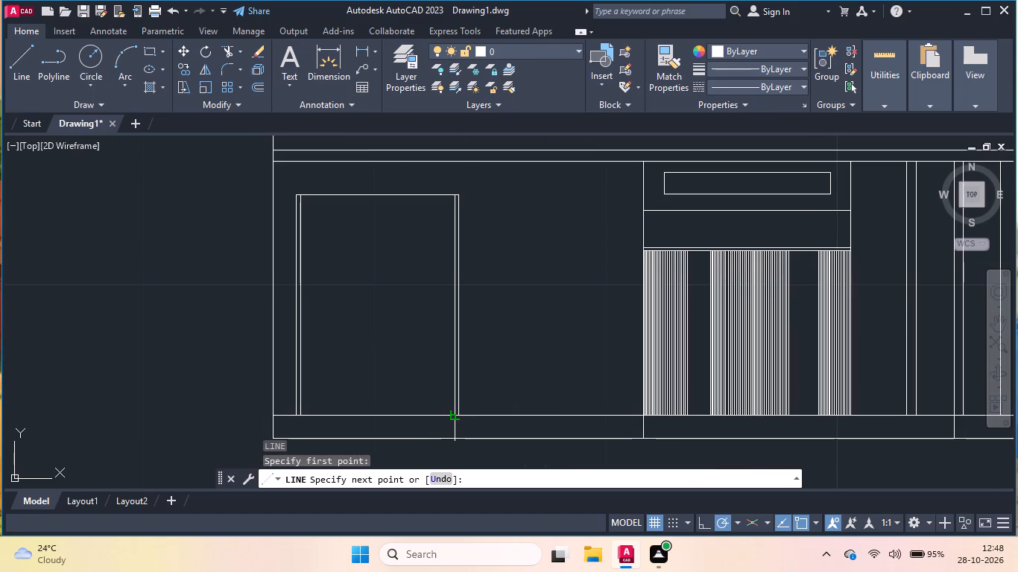
click(452, 415)
key(Return)
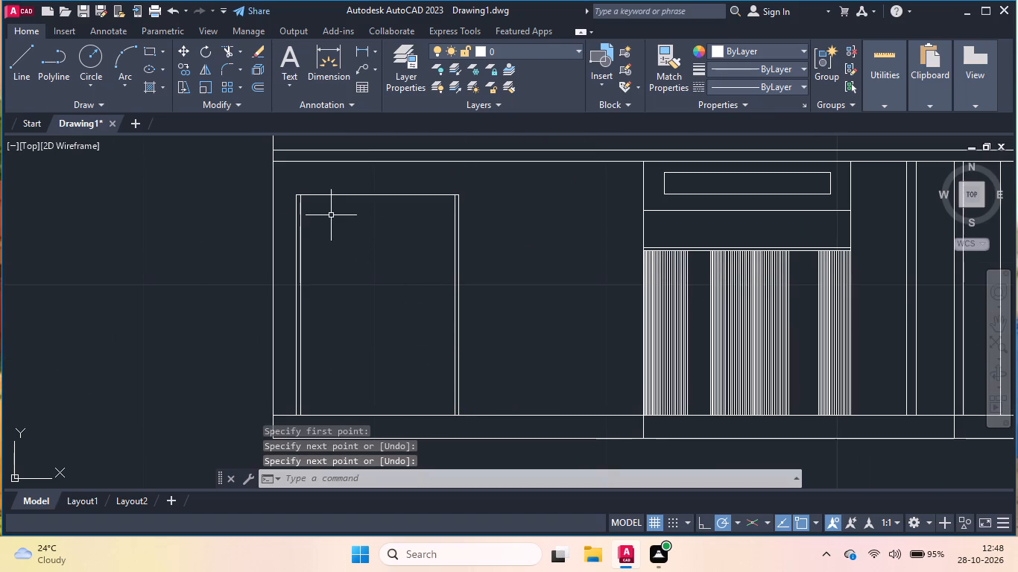
Draw a horizontal line slightly above the base line, connecting the opening's two inner vertical lines.
key(Return)
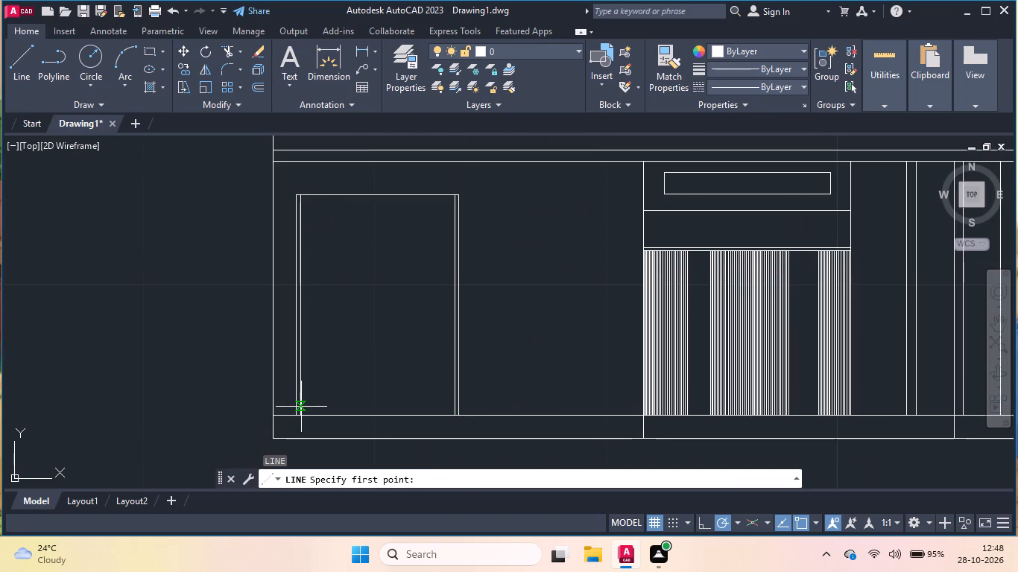
click(300, 407)
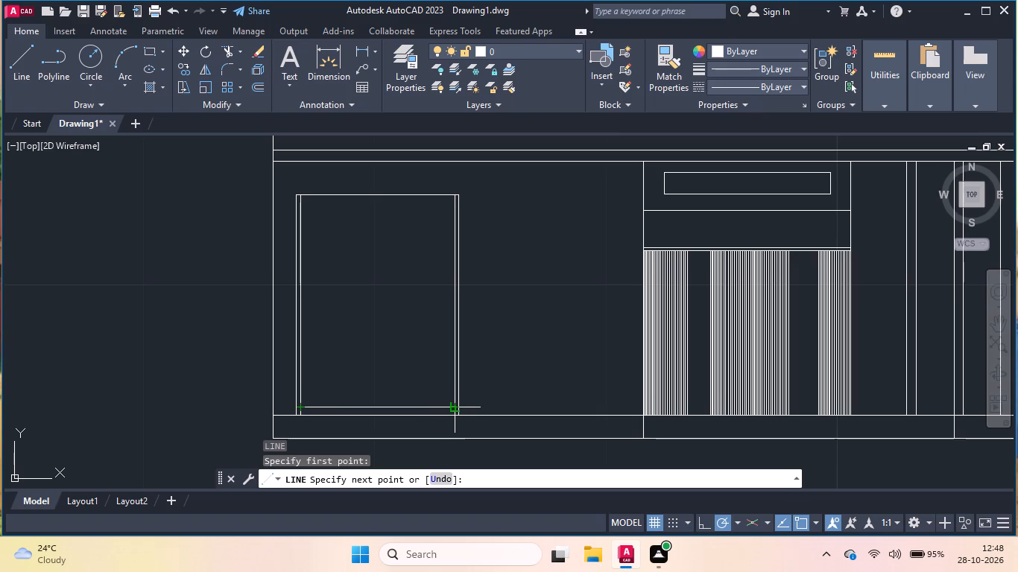
click(453, 407)
key(Return)
Draw a tiny rectangle in the bottom west corner of the opening, against the inner vertical and the base line.
scroll(342, 419, up, 4)
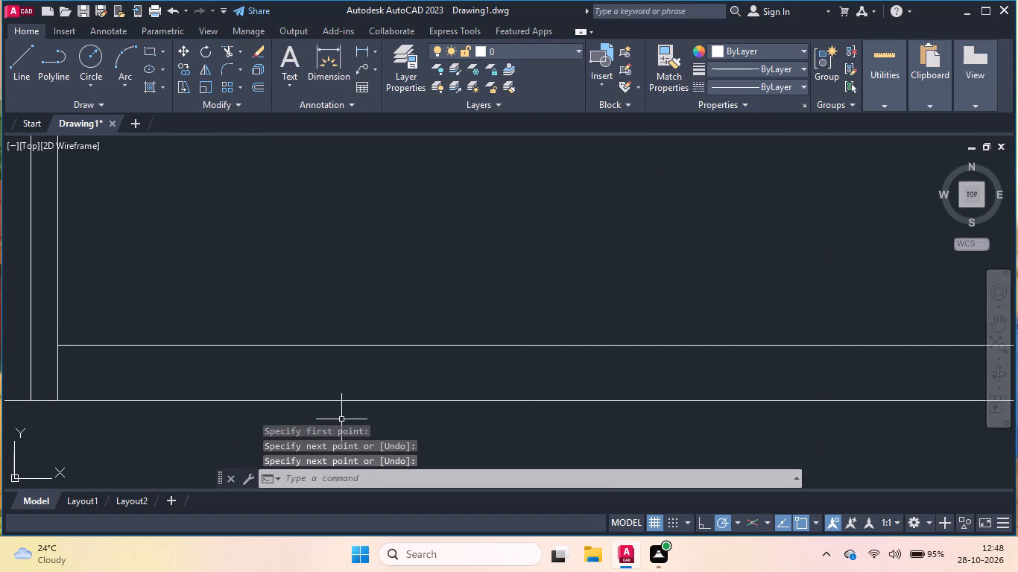
click(146, 51)
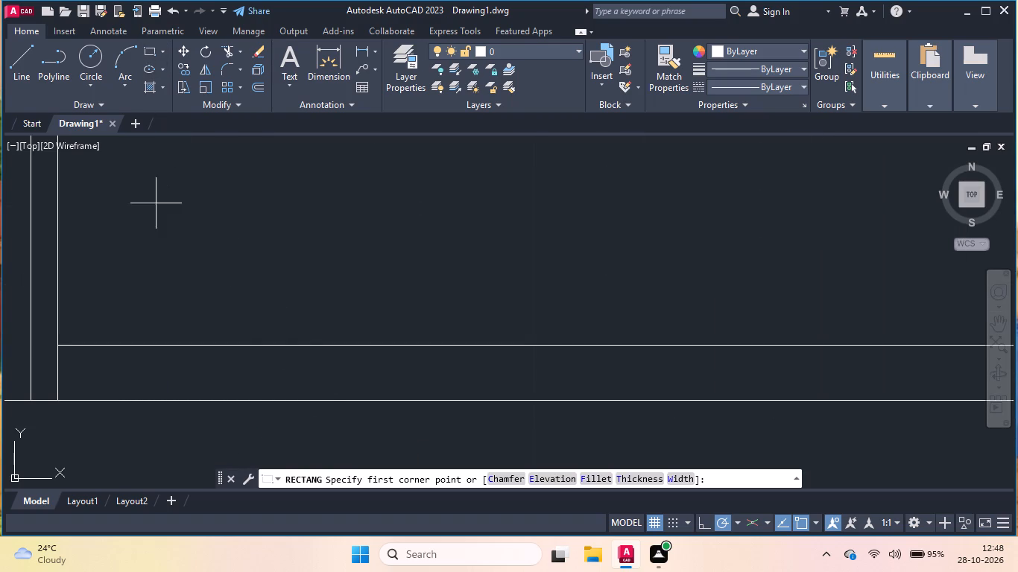
click(57, 384)
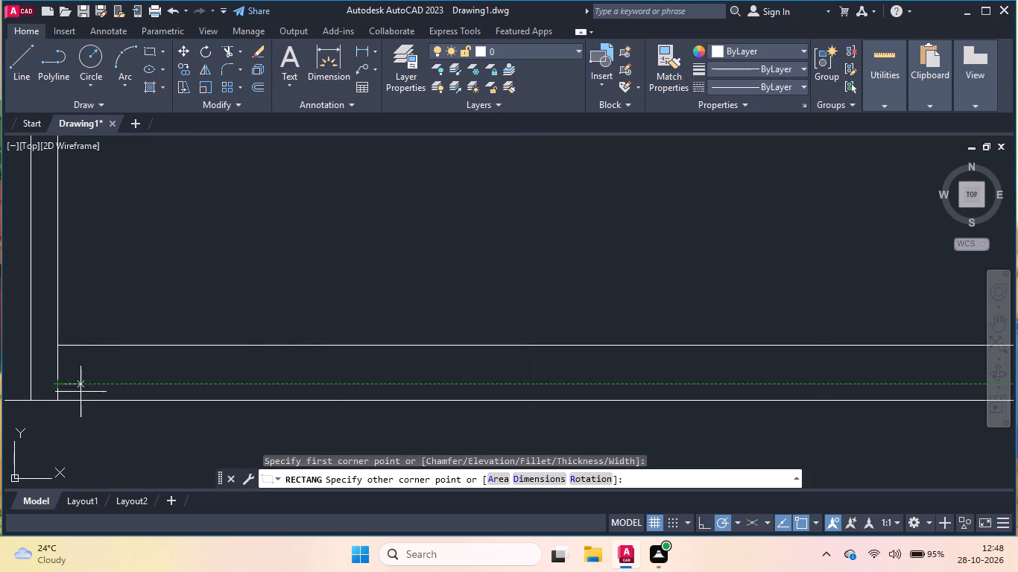
click(78, 401)
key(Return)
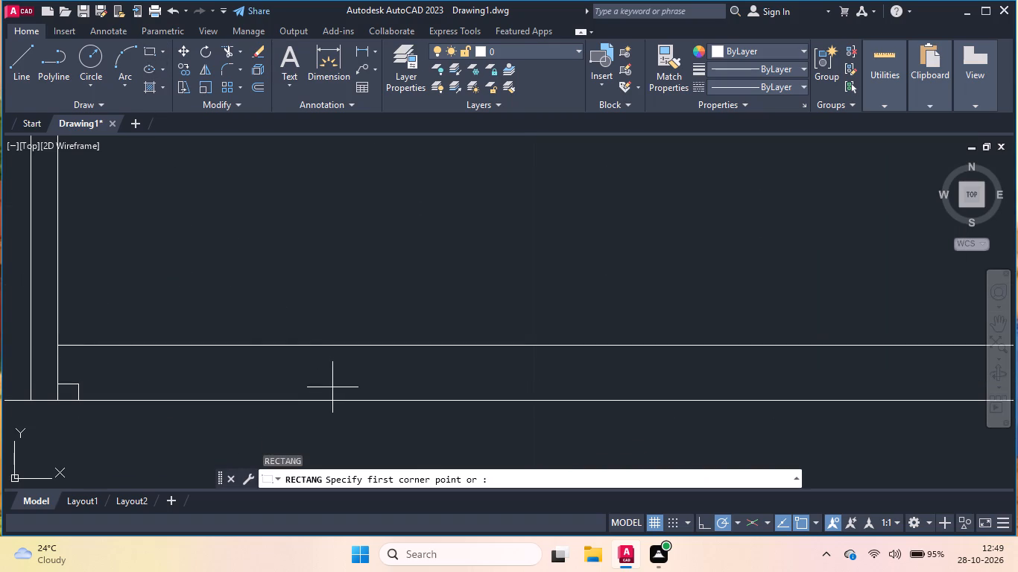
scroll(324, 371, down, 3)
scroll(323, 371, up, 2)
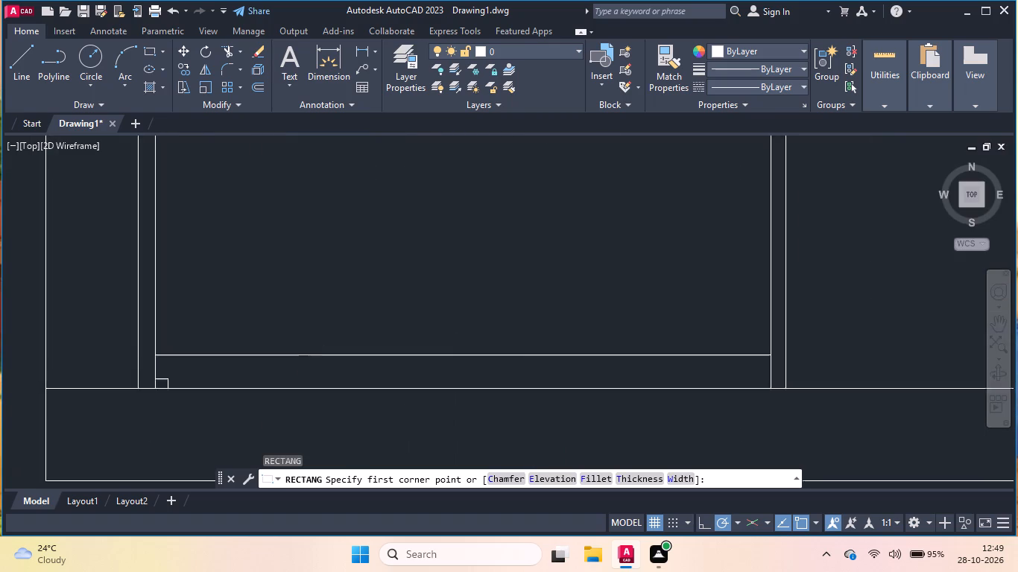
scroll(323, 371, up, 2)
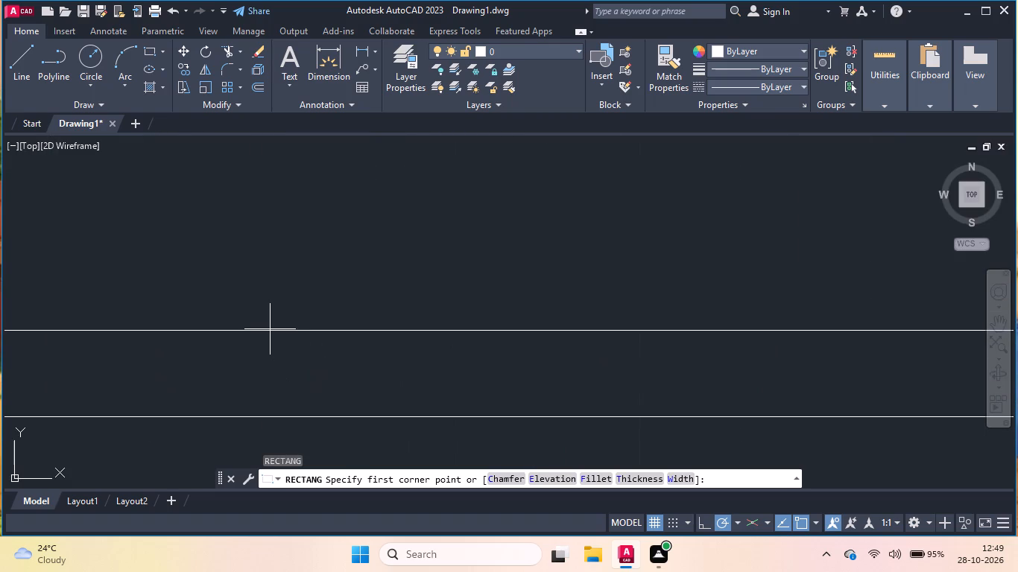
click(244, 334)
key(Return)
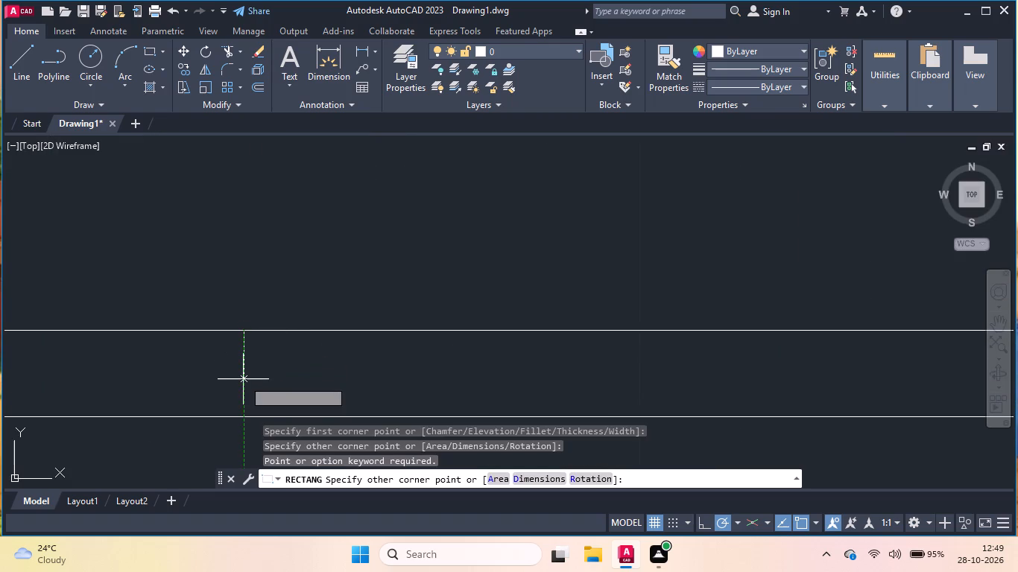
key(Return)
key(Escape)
Draw a small wide rectangle within the opening's bottom strip, in its west half, clear of both horizontal lines.
key(Return)
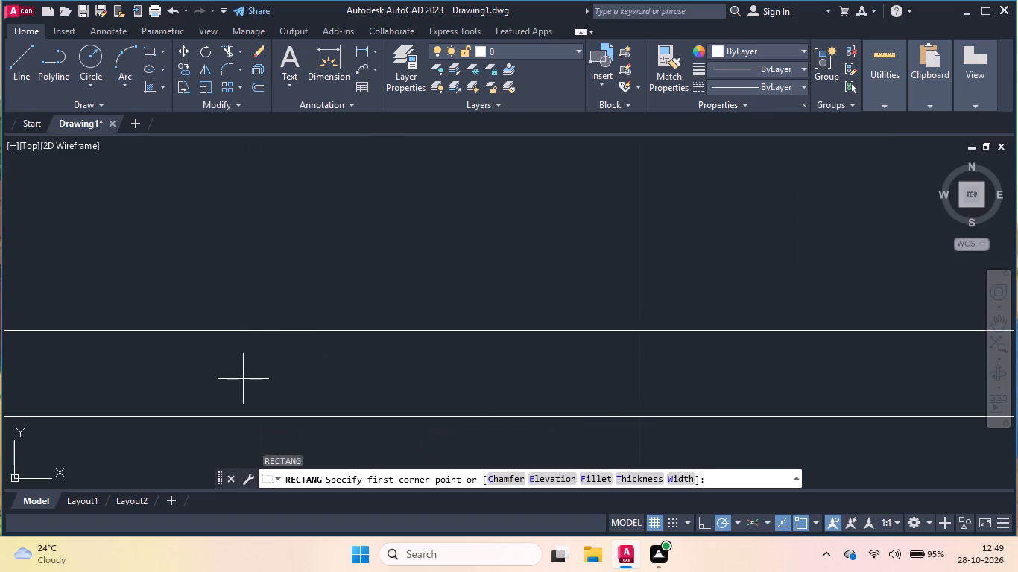
scroll(246, 363, up, 2)
click(227, 315)
scroll(221, 393, down, 2)
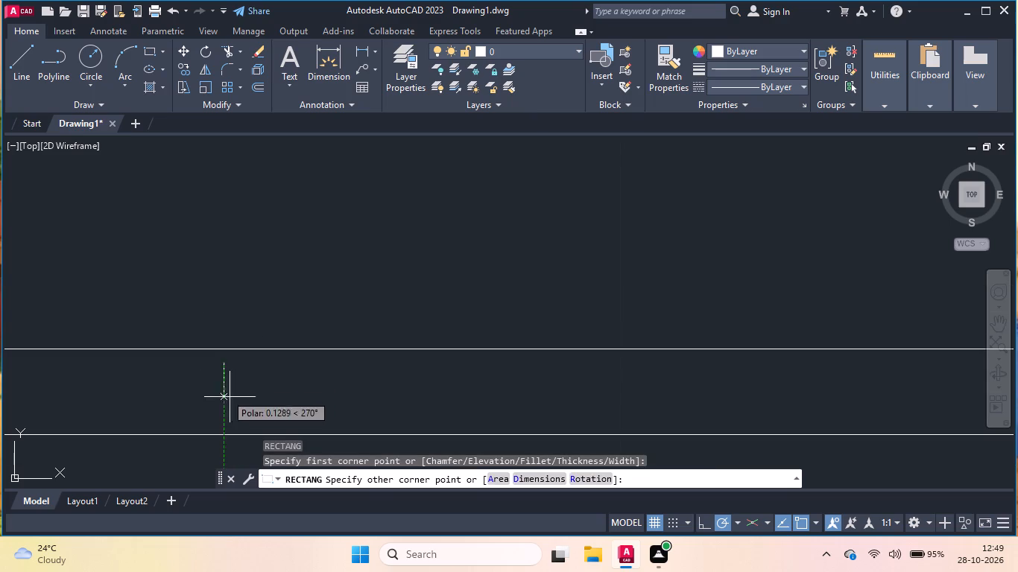
click(375, 419)
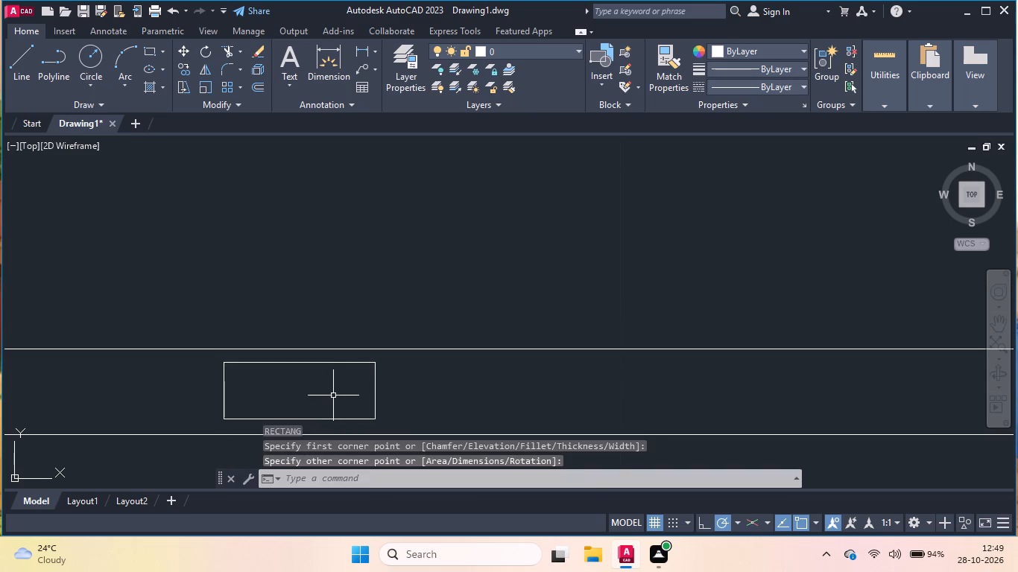
Draw a thin horizontal rectangle inside the small wide rectangle, at mid-height and nearly its full width.
key(l)
key(Return)
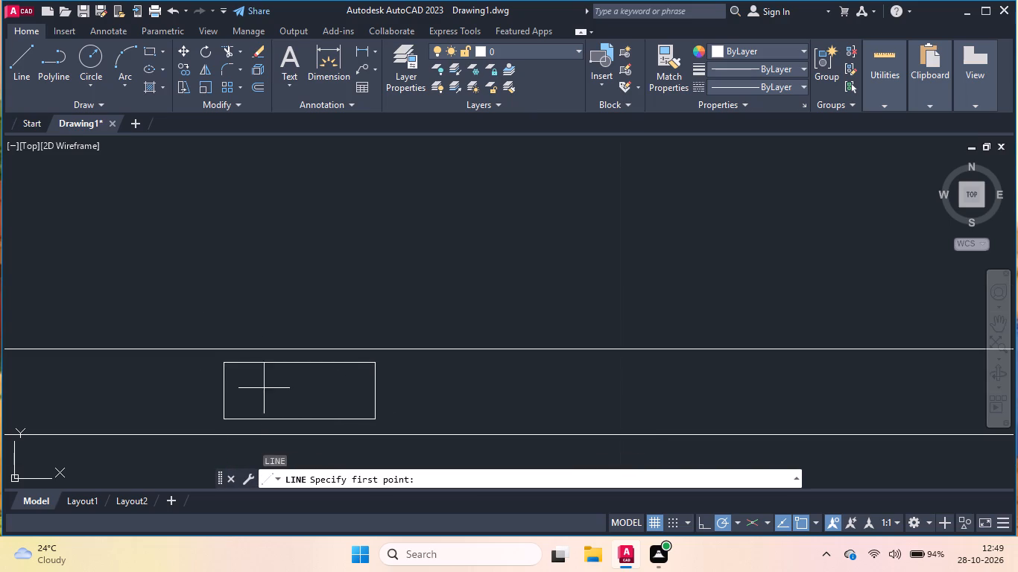
click(145, 45)
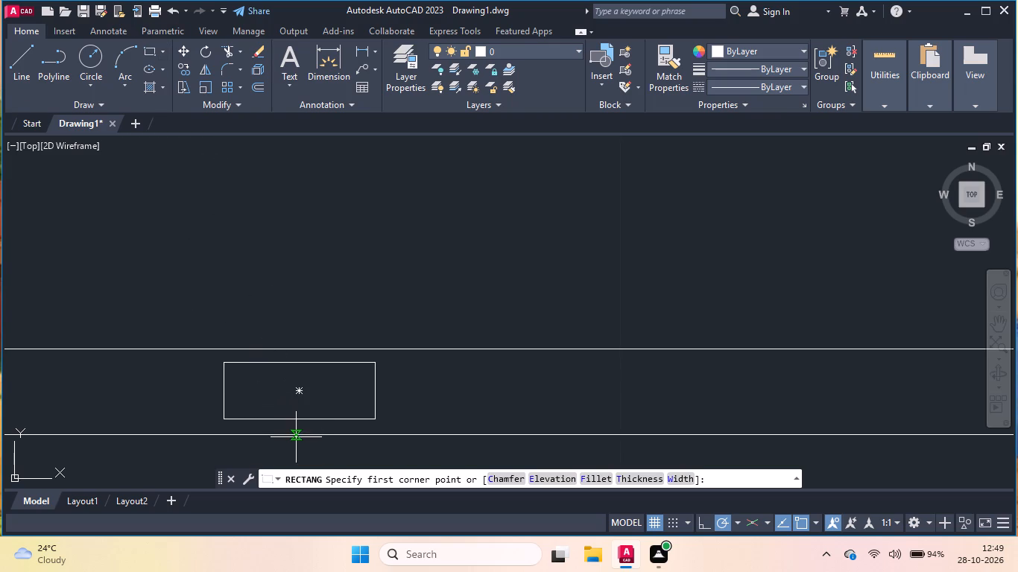
scroll(296, 419, up, 4)
scroll(293, 414, down, 1)
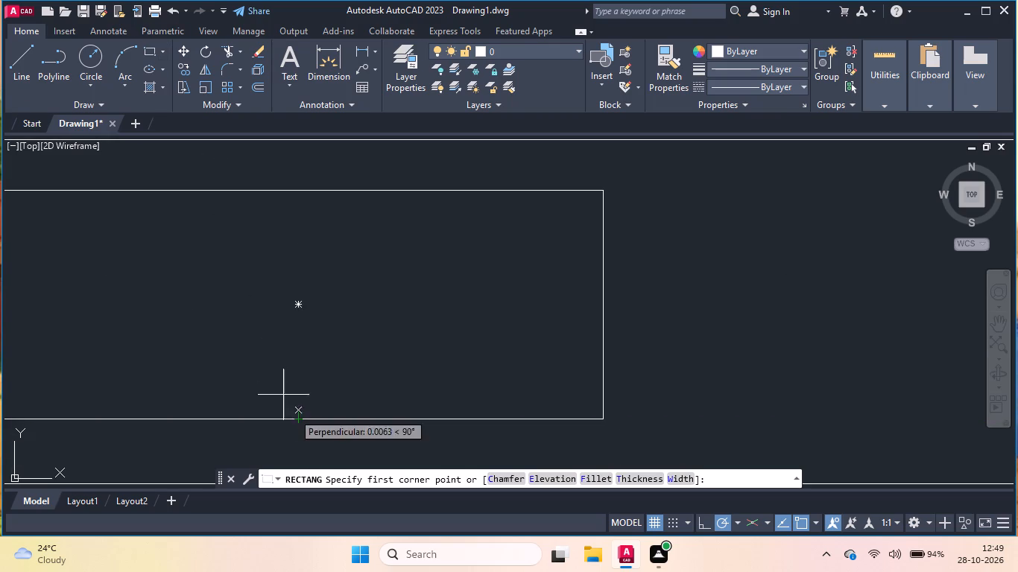
scroll(283, 394, down, 2)
click(182, 352)
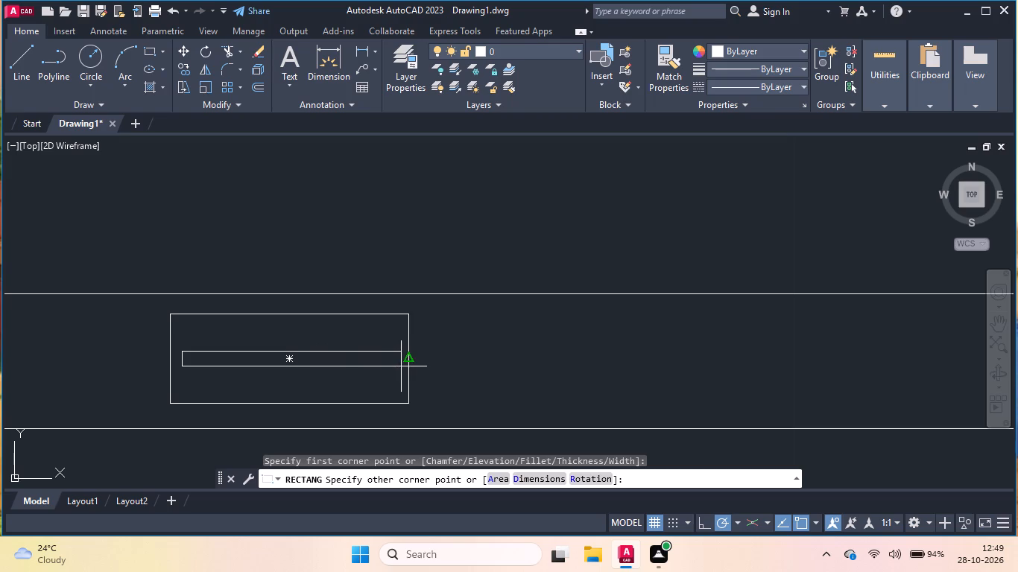
scroll(399, 366, up, 2)
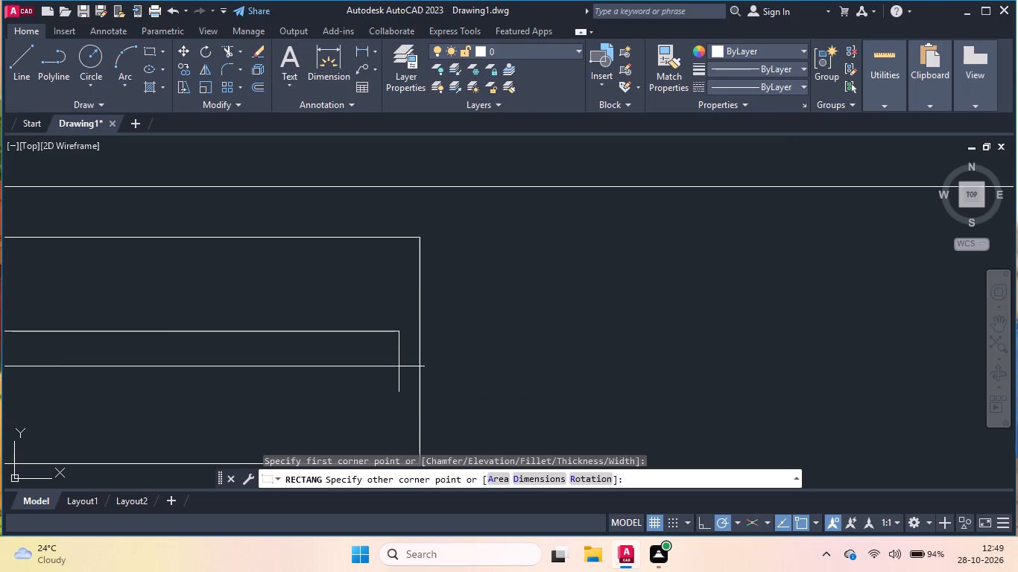
click(398, 363)
Copy the wide rectangle and its thin inner rectangle about 3.78 units east along the bottom strip.
scroll(439, 356, down, 3)
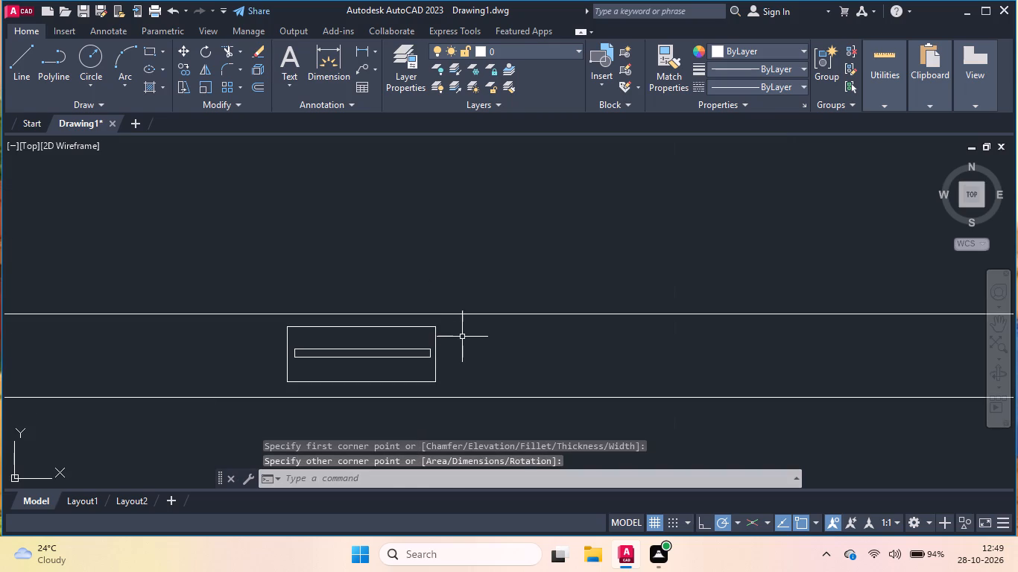
click(462, 337)
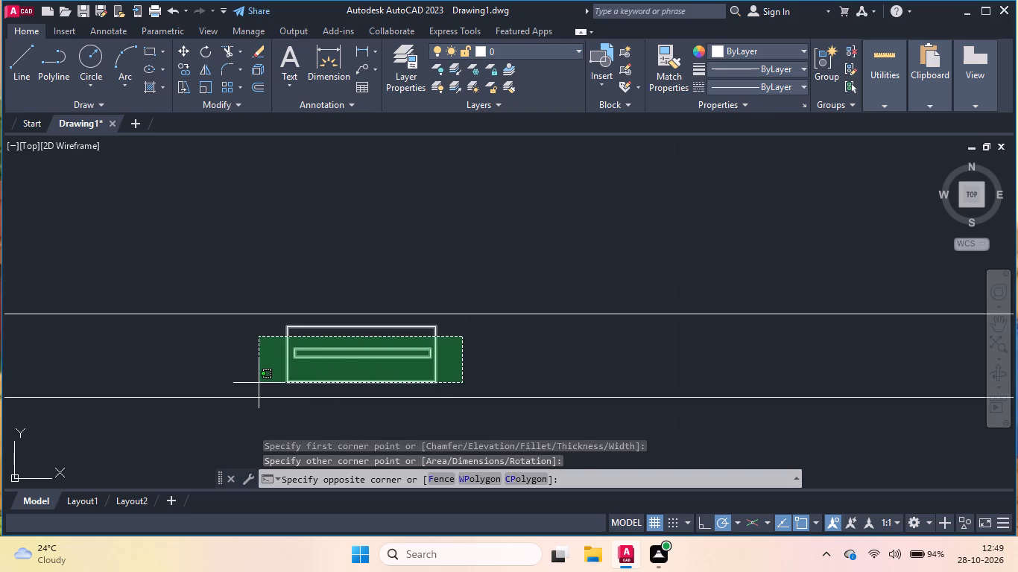
click(258, 383)
text(co)
key(Return)
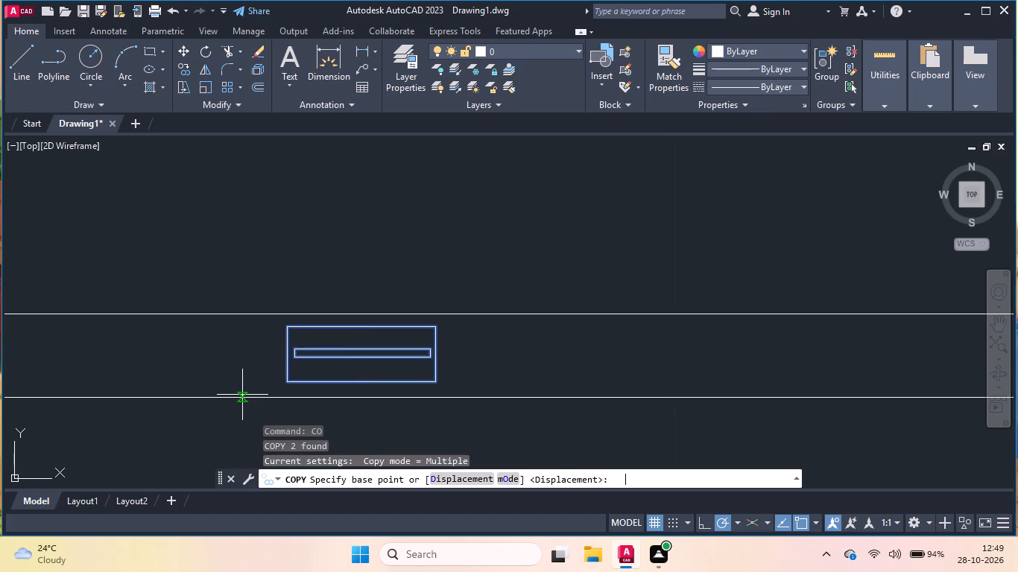
click(438, 329)
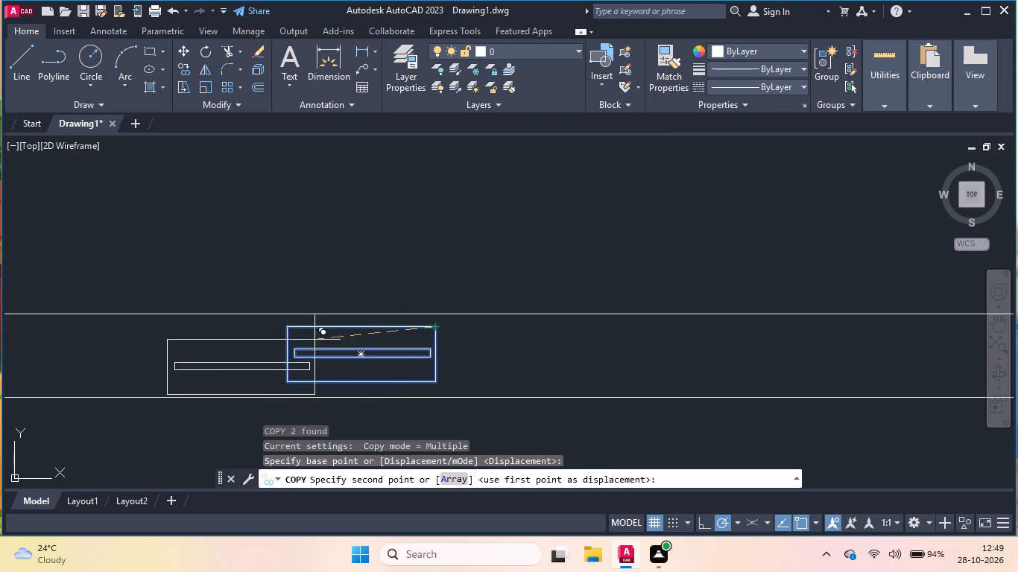
scroll(286, 340, down, 3)
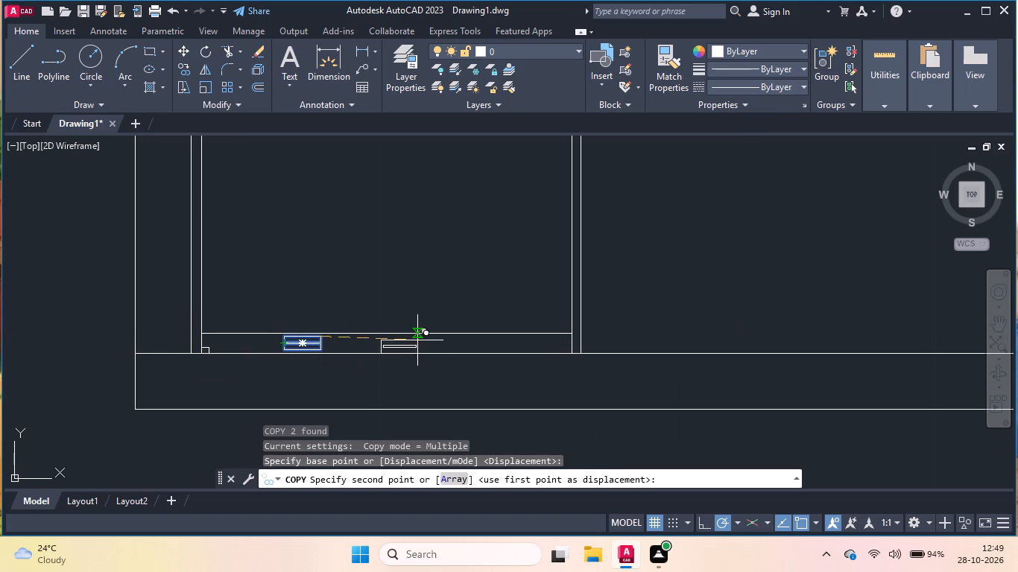
scroll(529, 340, up, 3)
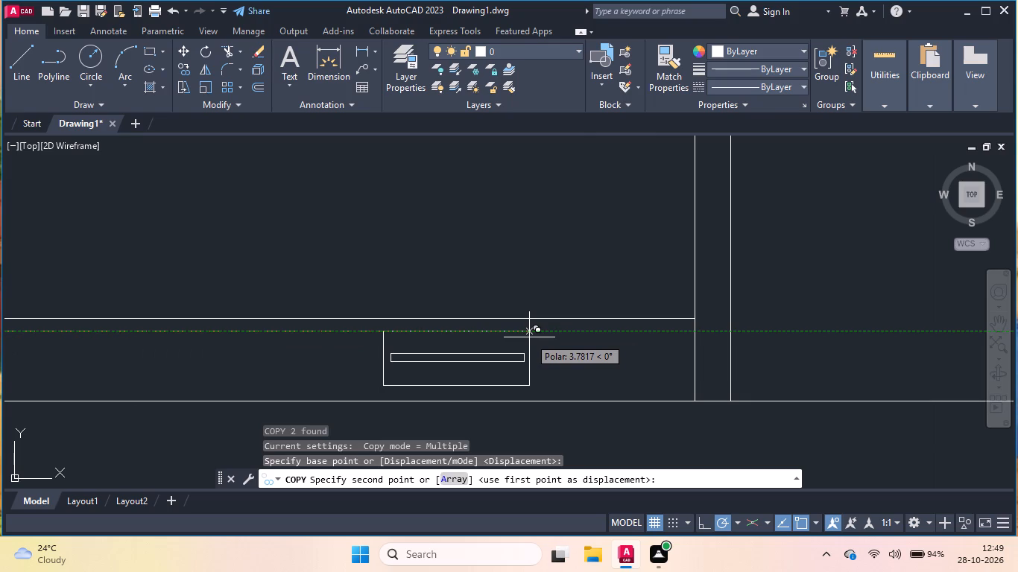
double_click(529, 337)
key(Return)
scroll(555, 347, down, 4)
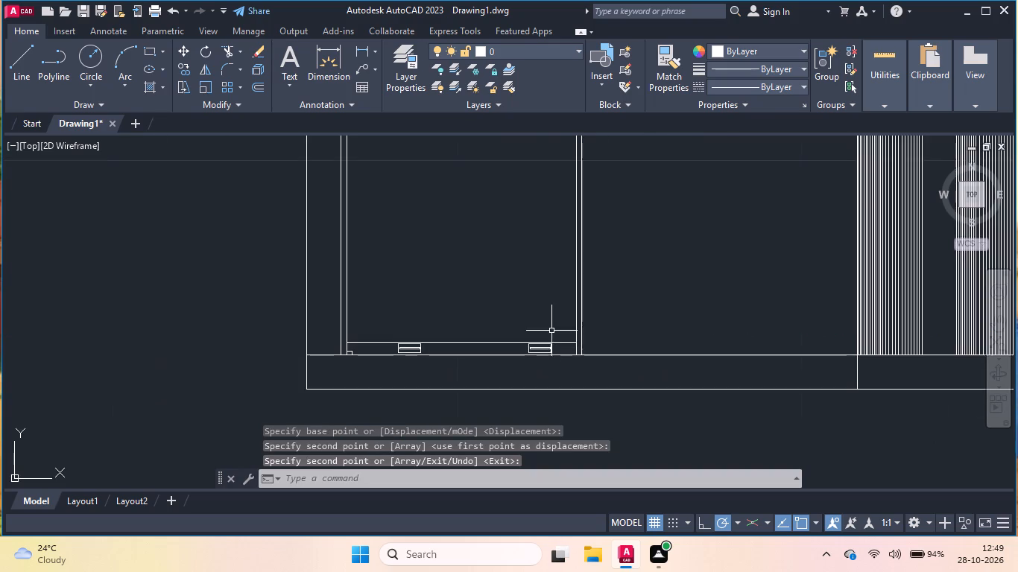
Draw a horizontal line between the opening's two inner verticals, just below its top edge.
scroll(552, 327, down, 2)
scroll(565, 206, up, 2)
click(529, 214)
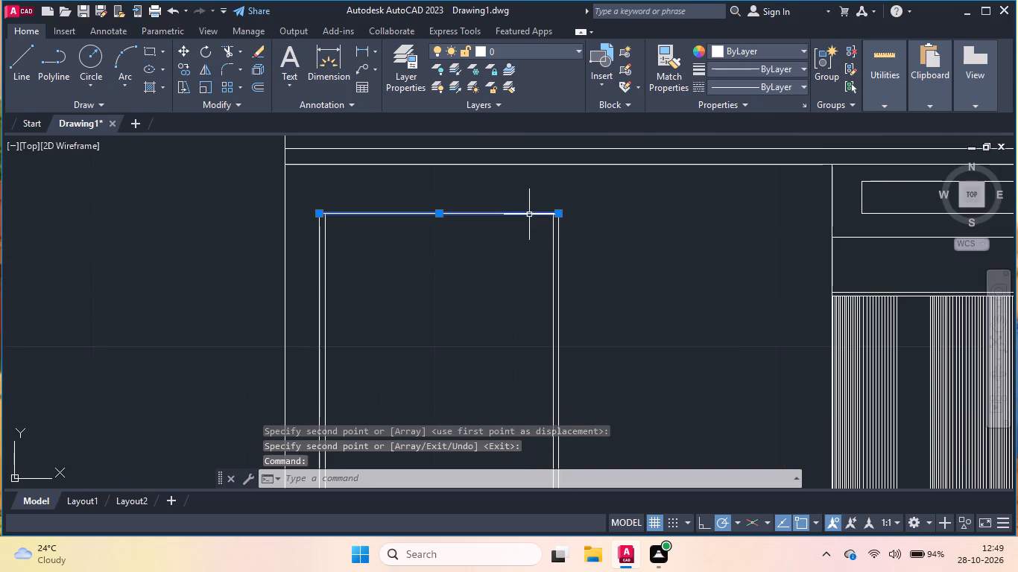
key(Escape)
key(l)
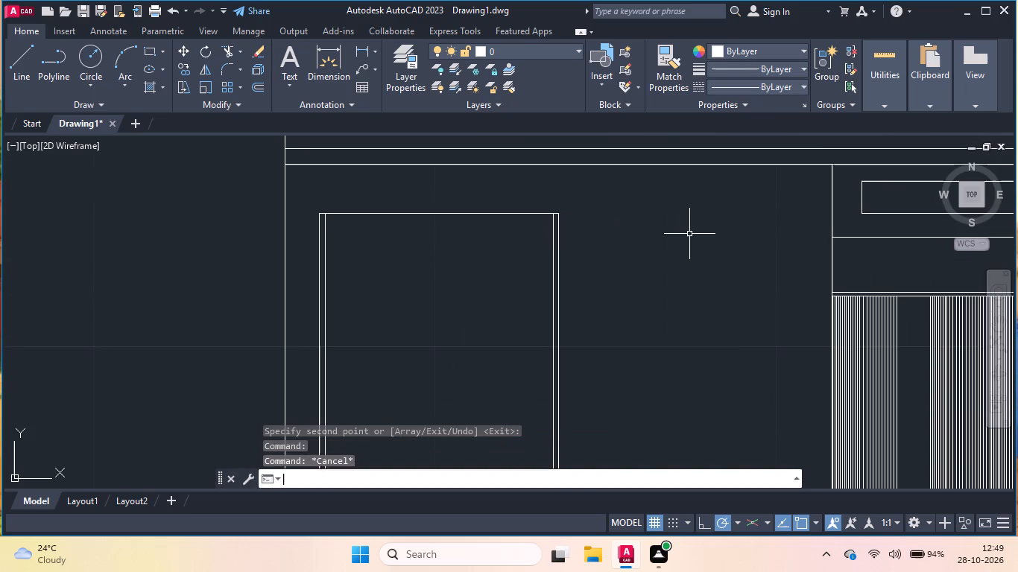
key(Return)
scroll(312, 213, up, 2)
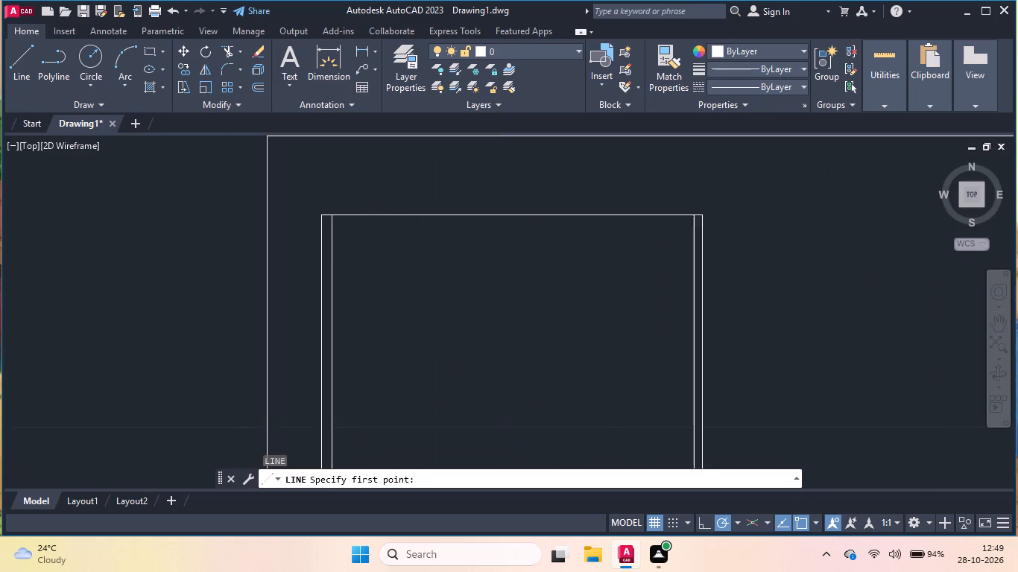
scroll(312, 213, up, 1)
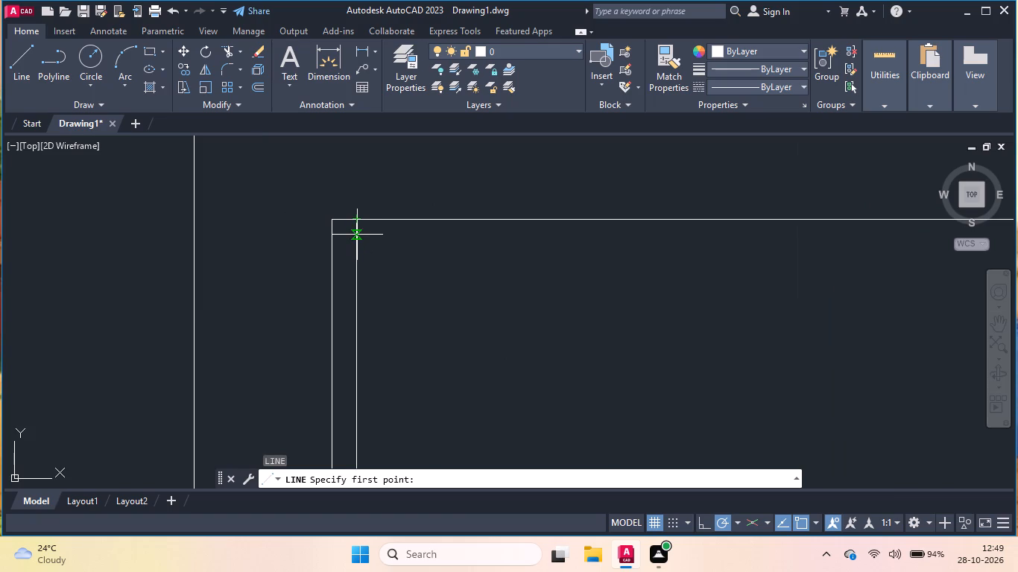
click(356, 238)
scroll(301, 250, down, 2)
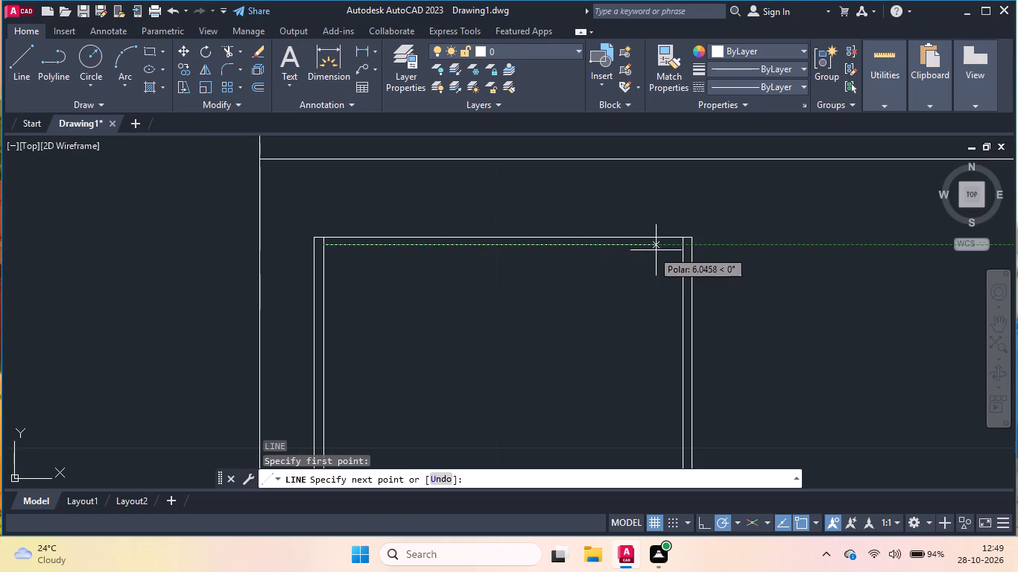
scroll(679, 246, up, 4)
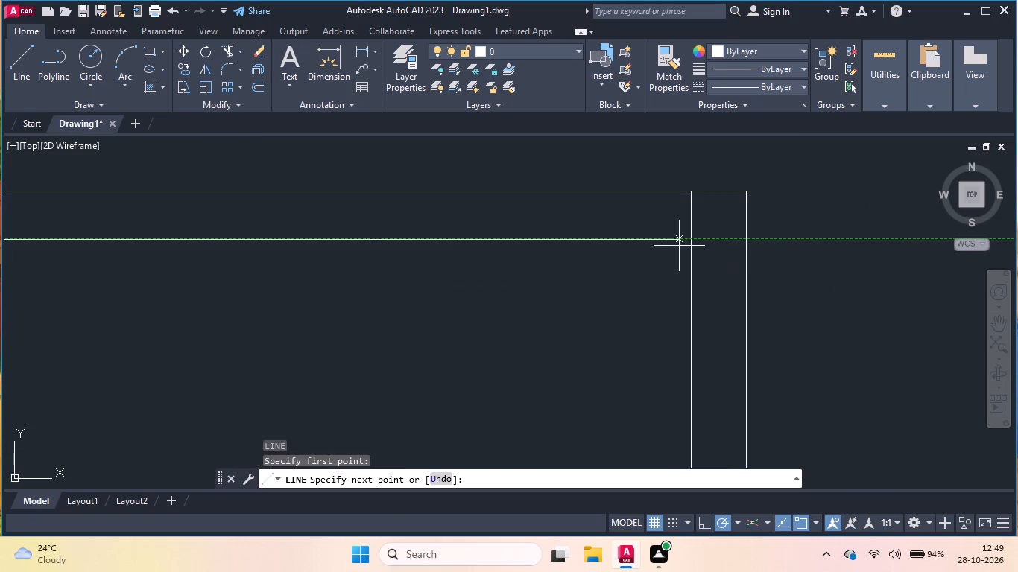
double_click(691, 238)
key(Return)
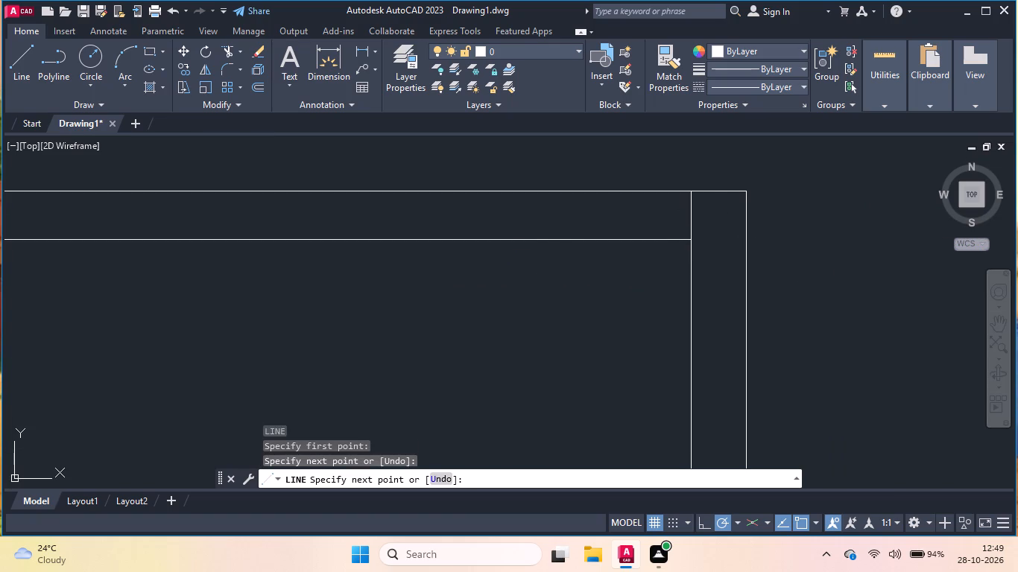
Copy the new horizontal line repeatedly straight down the upper part of the opening as closely spaced slats, about 0.15 to 0.3 units apart.
click(536, 241)
scroll(470, 262, down, 2)
scroll(264, 259, down, 1)
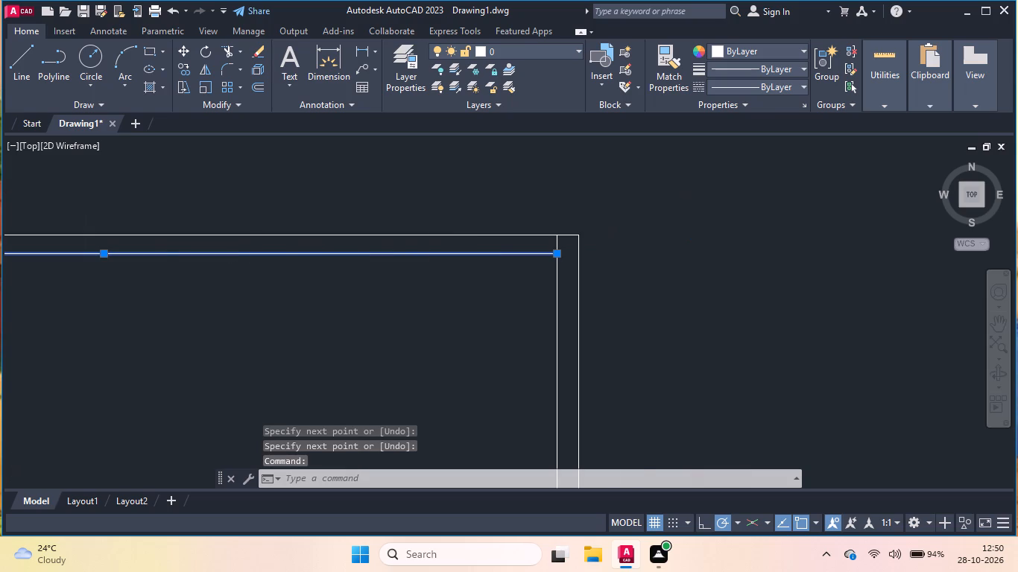
scroll(652, 259, down, 2)
scroll(402, 255, up, 3)
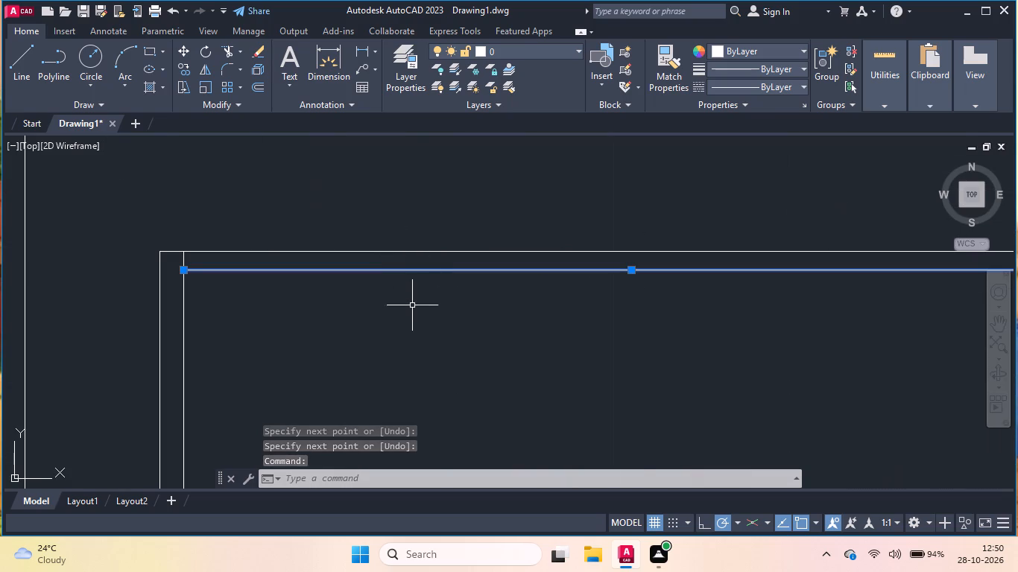
scroll(426, 220, down, 1)
scroll(433, 363, up, 2)
scroll(434, 363, down, 1)
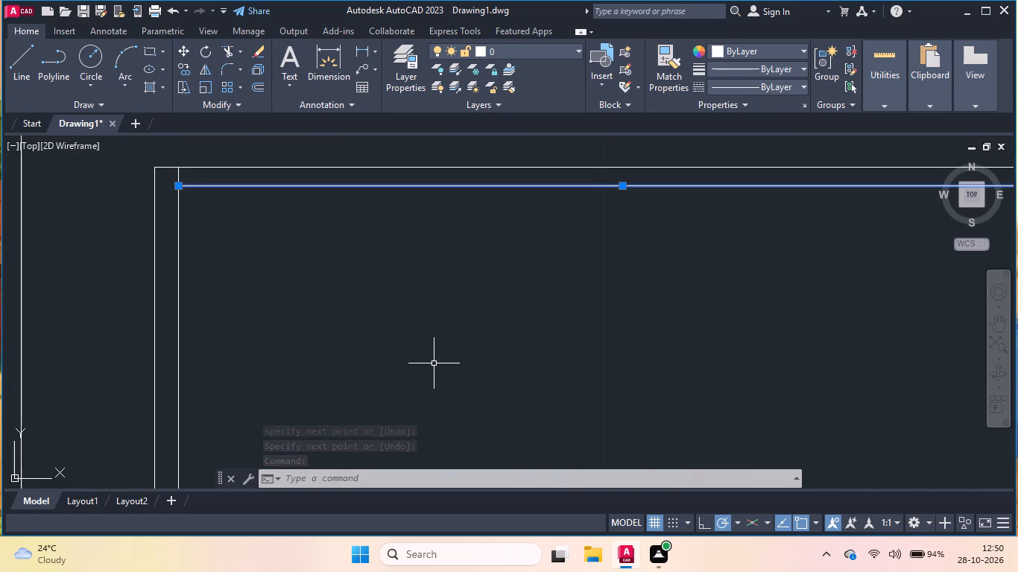
key(c)
key(o)
key(Return)
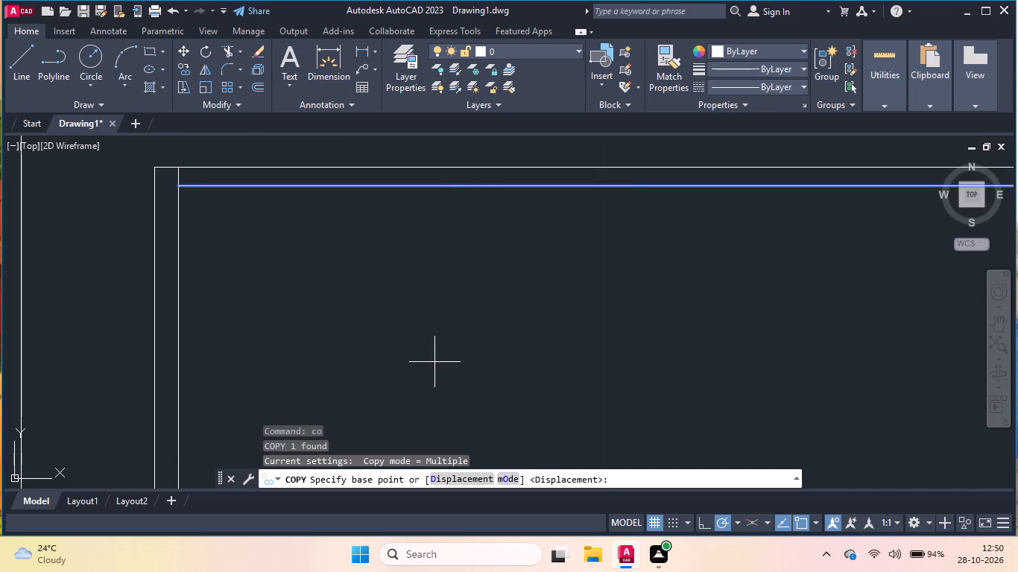
click(463, 185)
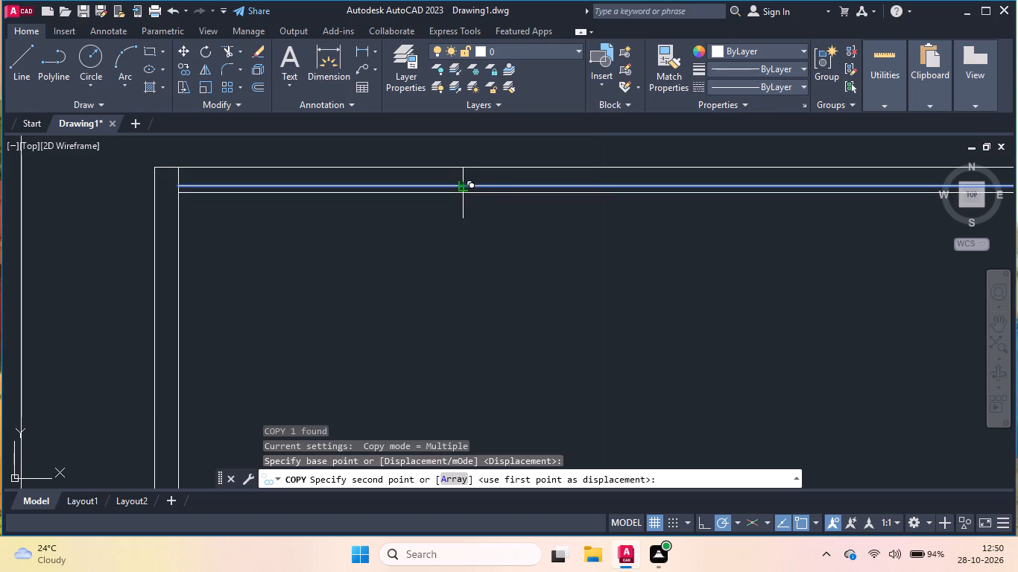
click(463, 209)
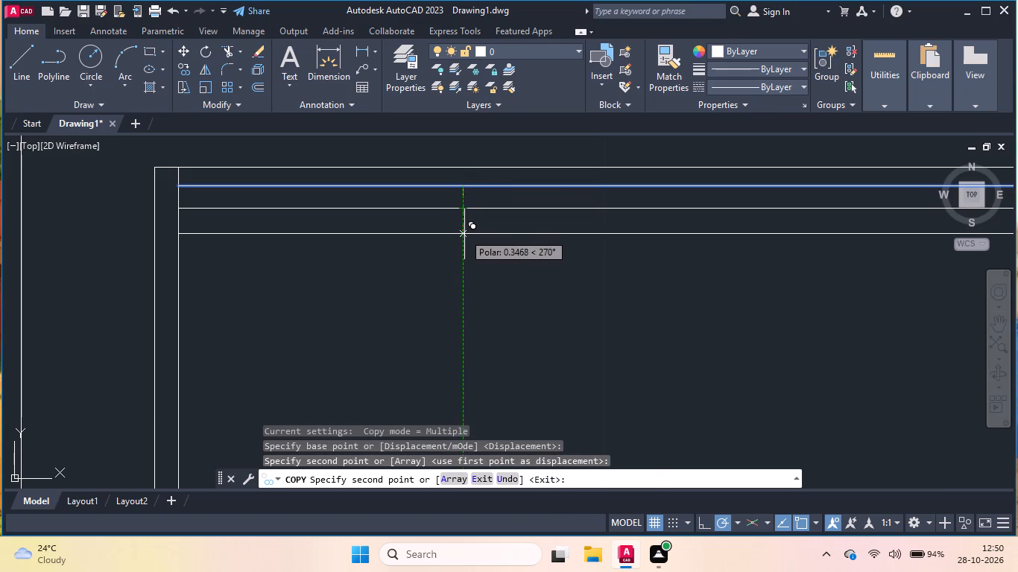
click(464, 234)
click(464, 275)
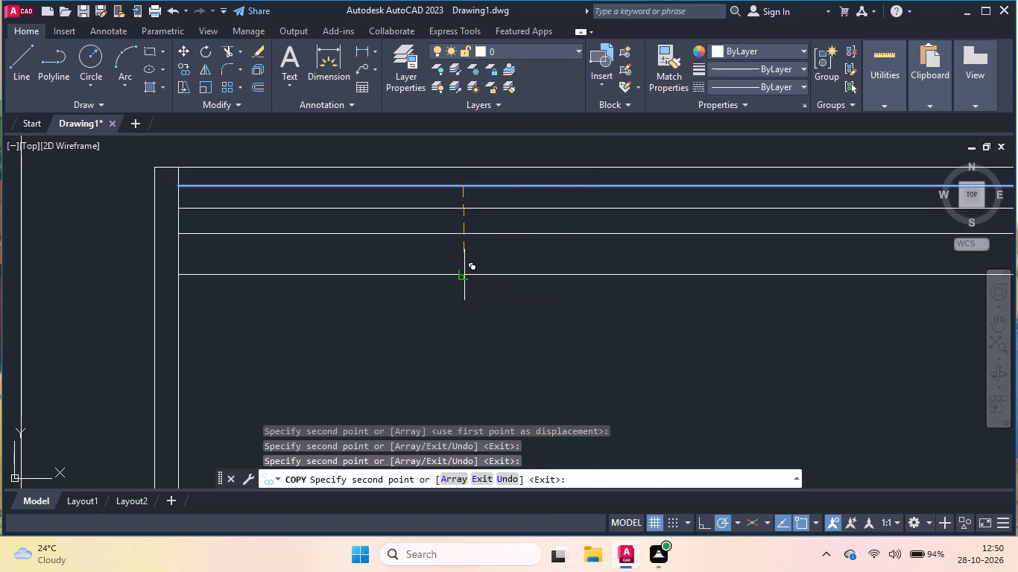
click(465, 315)
click(466, 352)
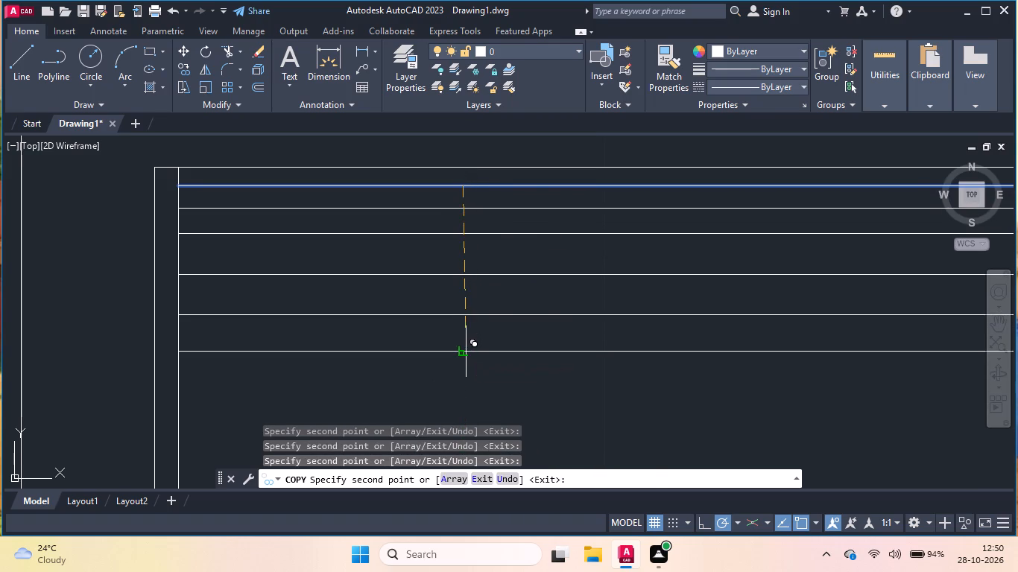
double_click(464, 385)
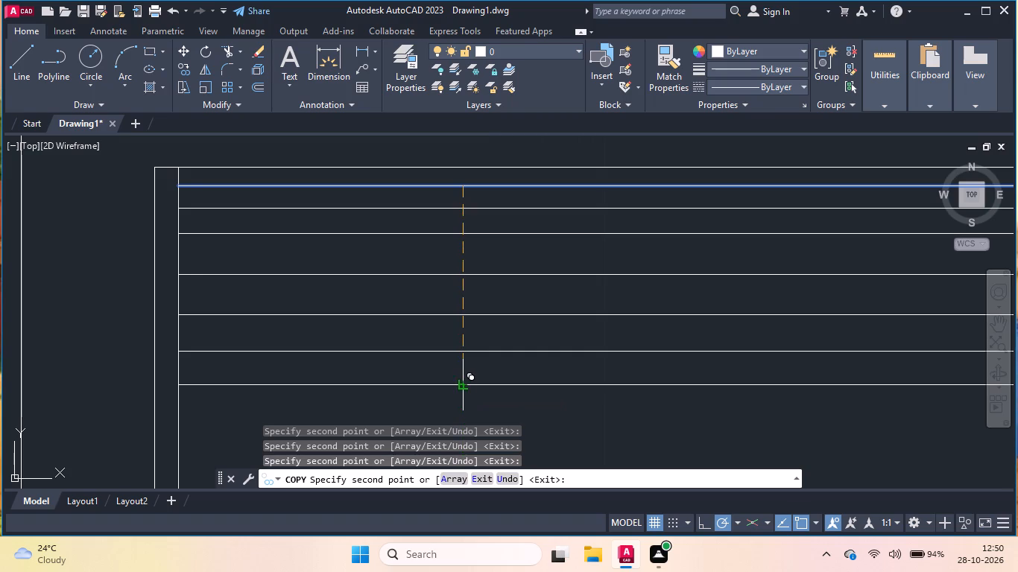
click(457, 416)
Continue copying the slat line down the middle of the opening, from about 2 units below the original, with spacing of roughly 0.3 to 0.4 units.
scroll(461, 279, down, 4)
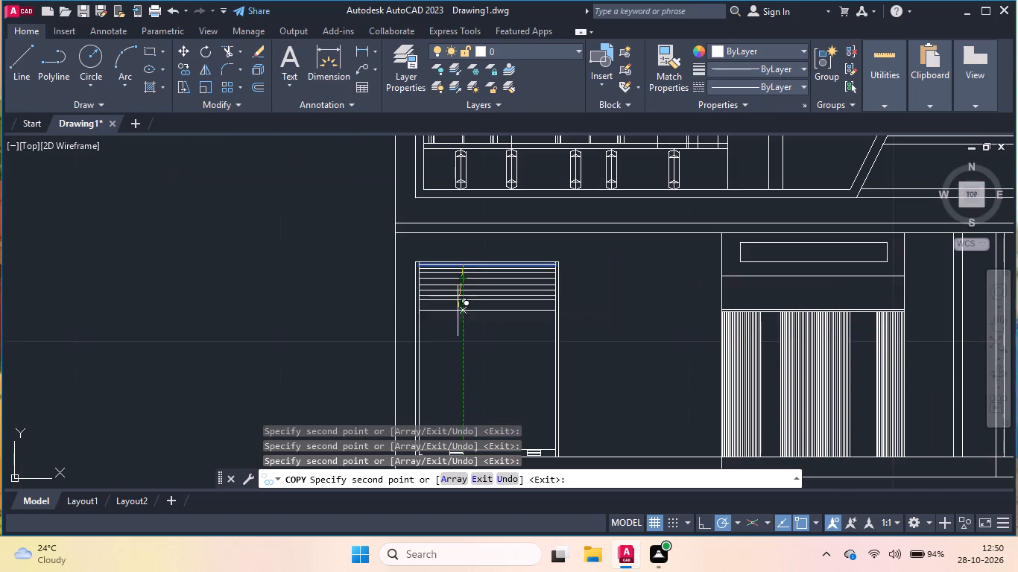
scroll(451, 353, up, 3)
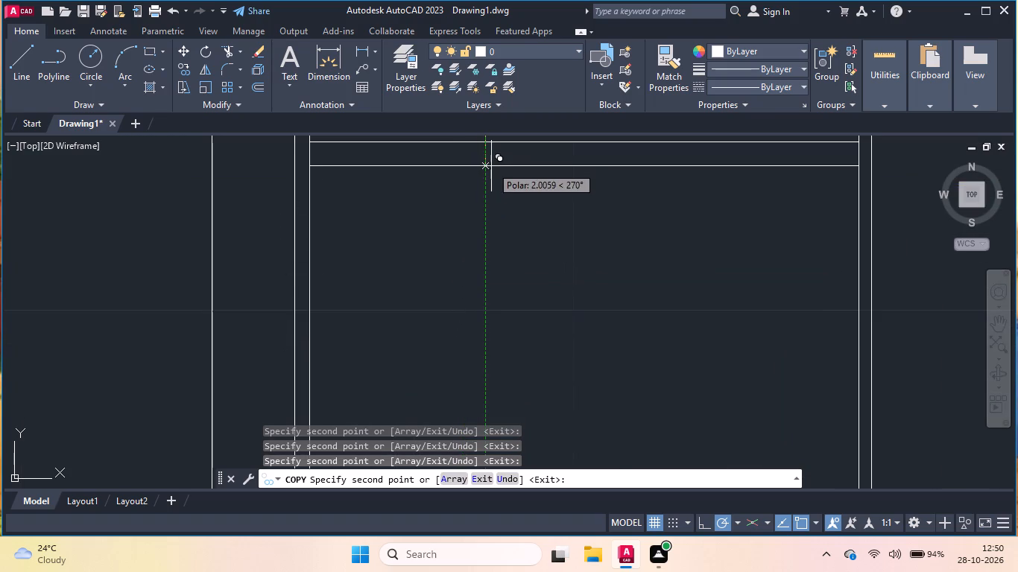
double_click(484, 167)
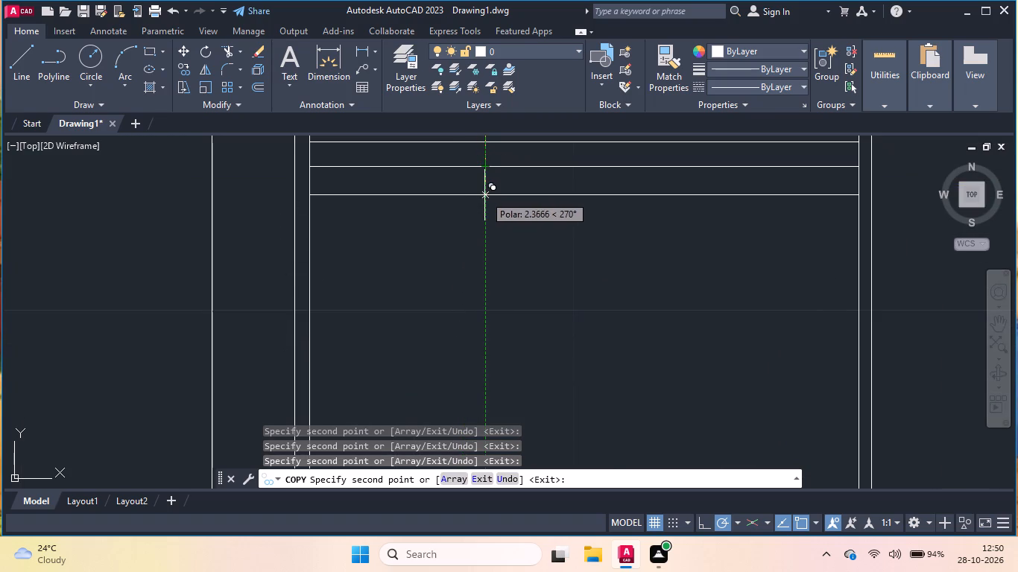
click(484, 195)
double_click(485, 228)
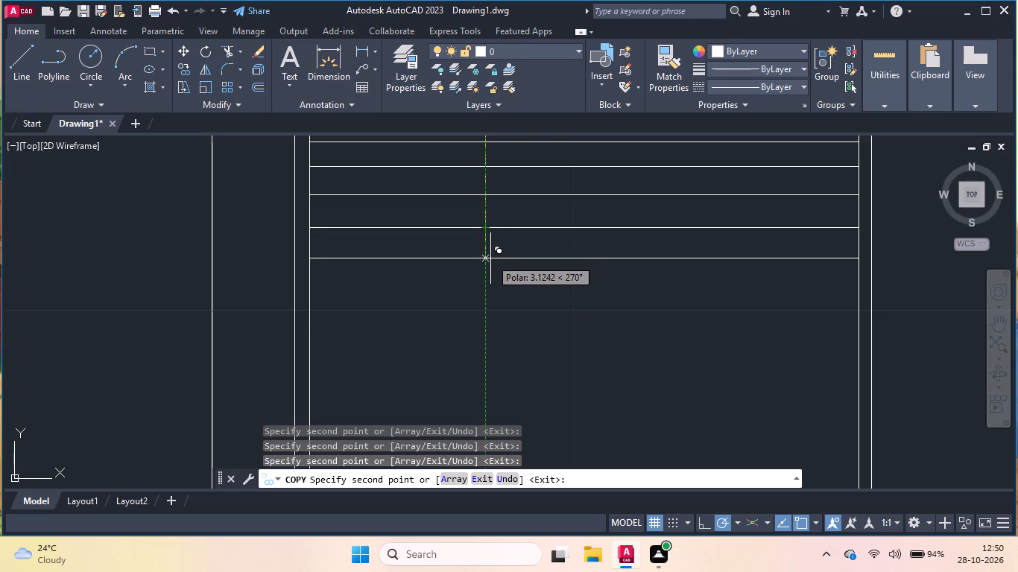
click(490, 258)
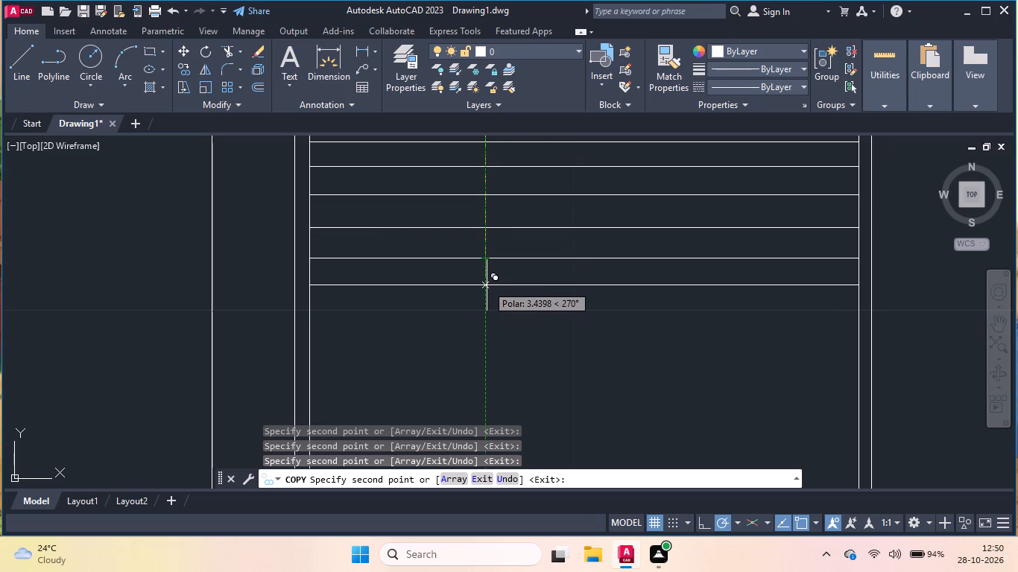
click(486, 287)
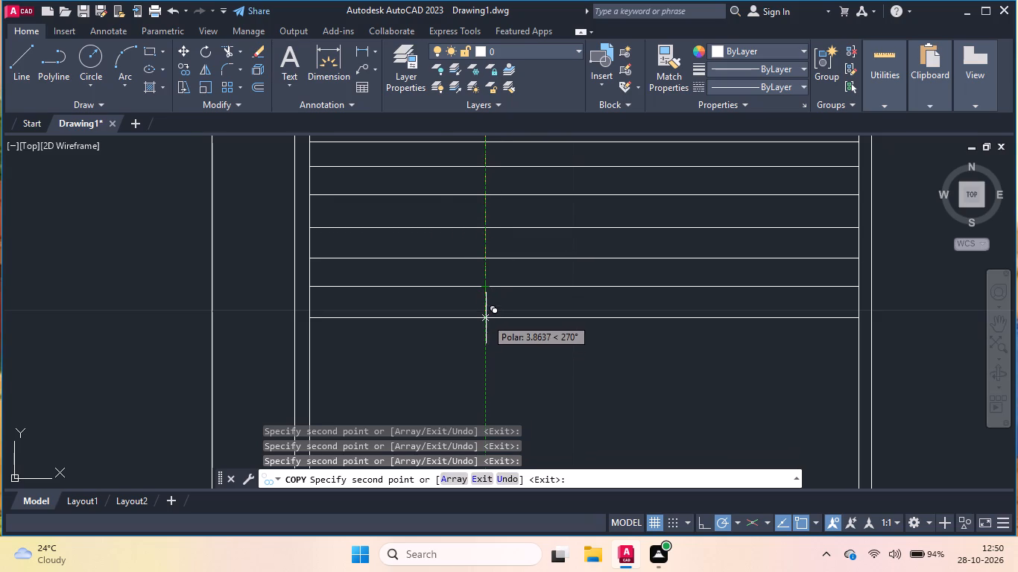
click(486, 318)
click(489, 351)
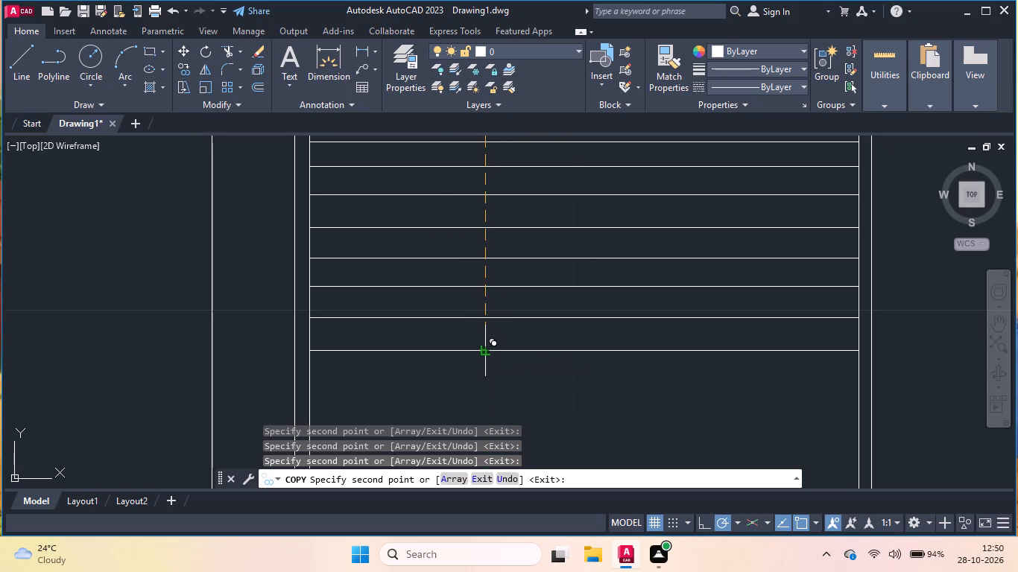
click(487, 387)
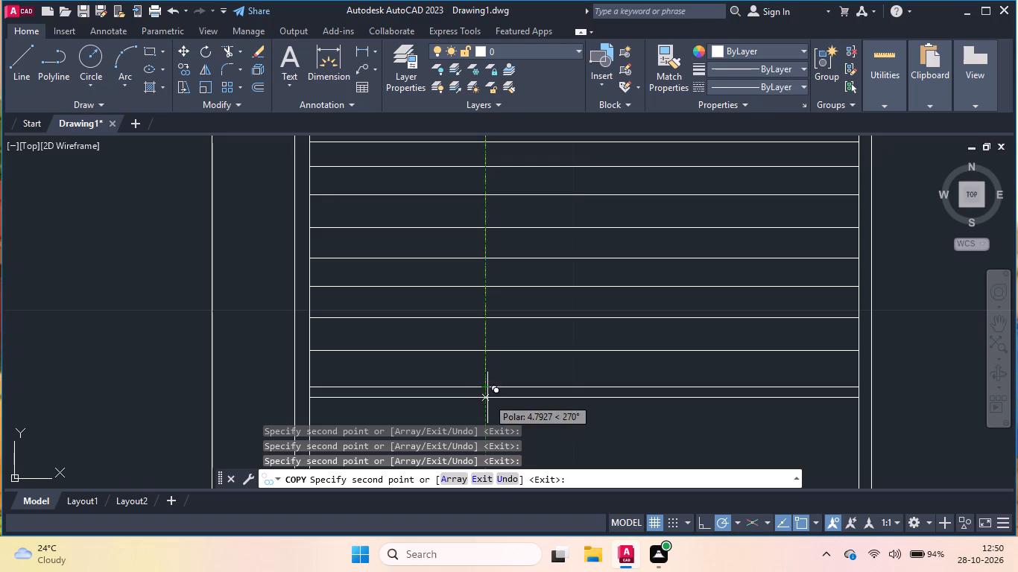
Place further slat copies down the lower part of the opening, from about 5.1 units below the original to just above the bottom strip.
scroll(505, 230, down, 4)
scroll(503, 267, up, 4)
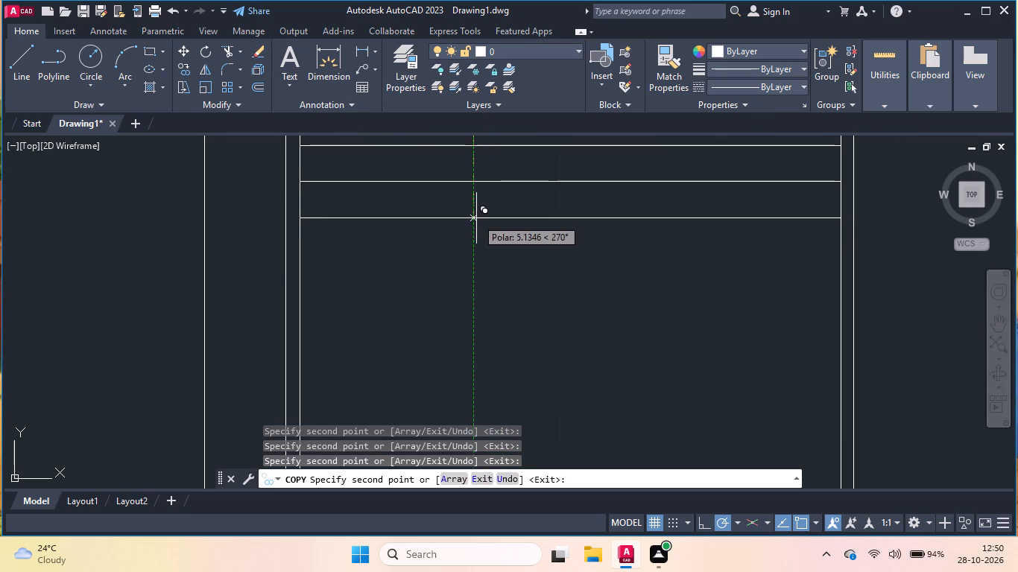
click(476, 218)
click(473, 251)
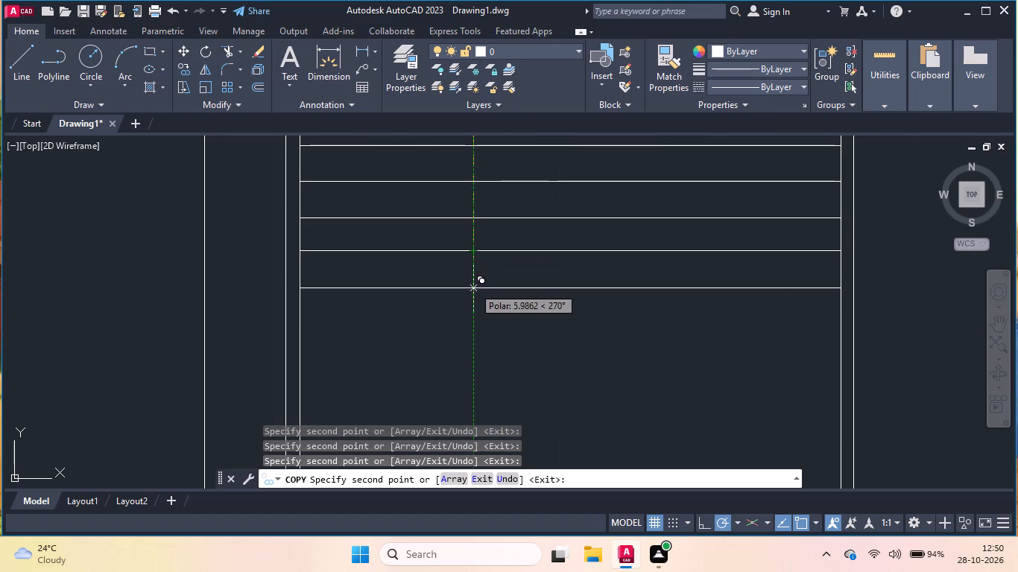
double_click(473, 297)
double_click(473, 339)
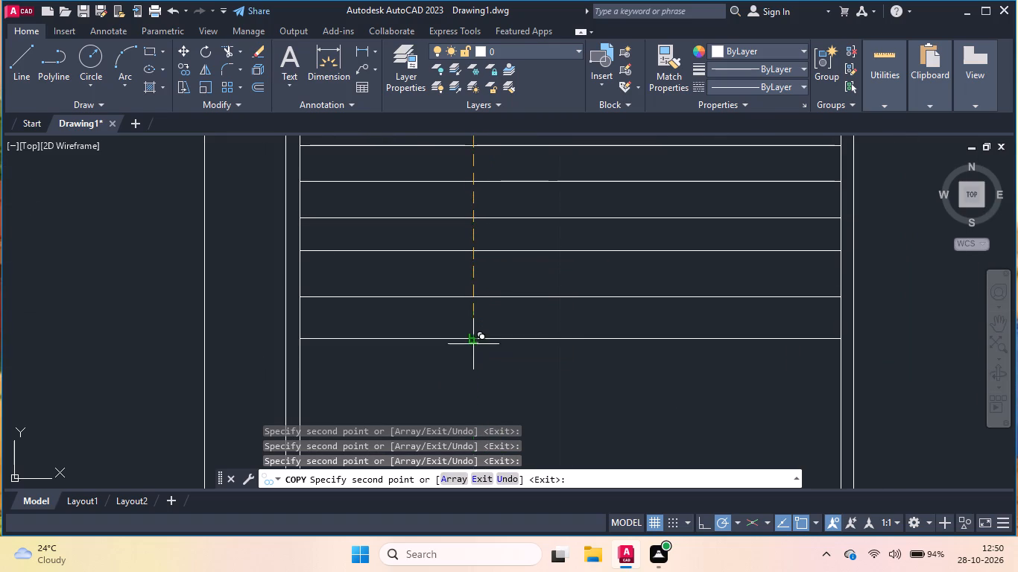
click(473, 381)
scroll(478, 226, down, 3)
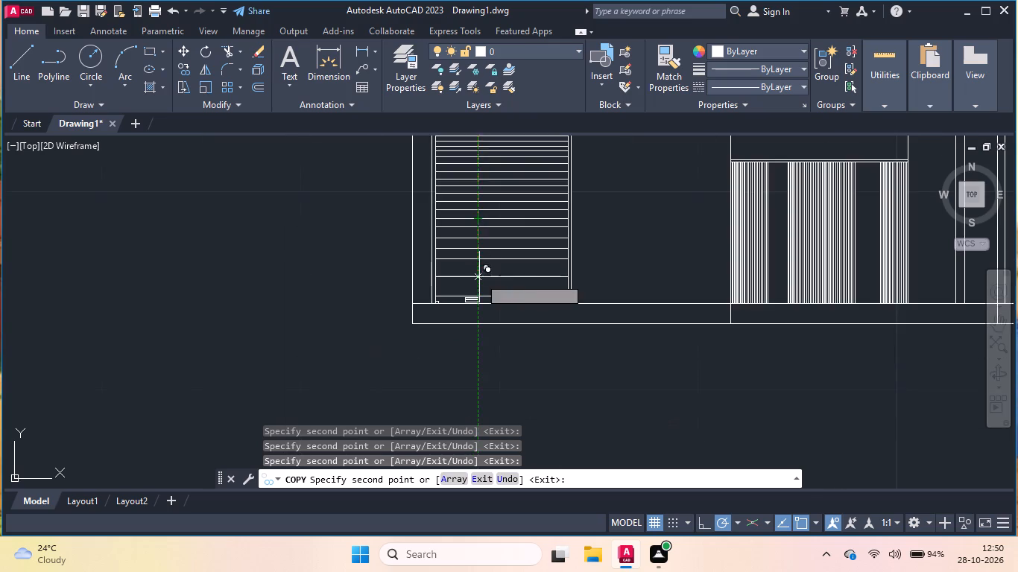
scroll(479, 277, up, 3)
click(464, 232)
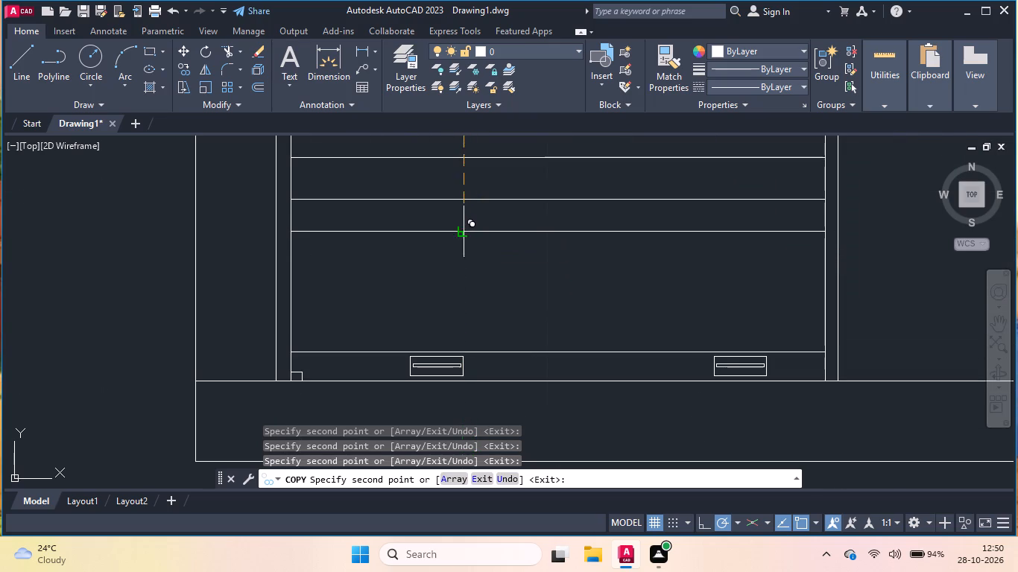
click(463, 255)
click(462, 293)
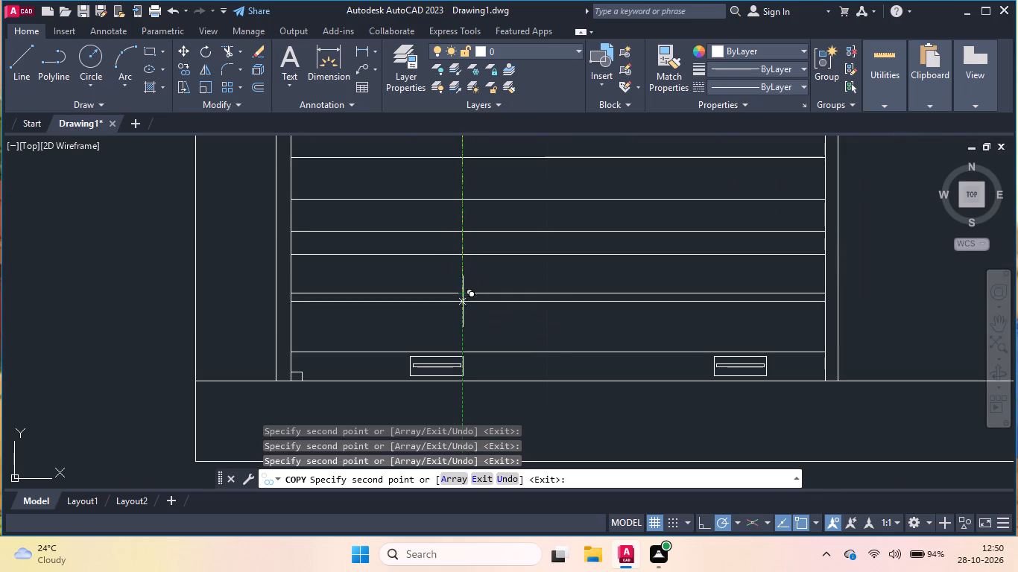
click(467, 331)
key(Return)
Copy the whole slatted shutter, with its frame, bottom-strip wide rectangles and corner rectangle, about 7.5 units east, beside the striped bay.
scroll(435, 322, down, 1)
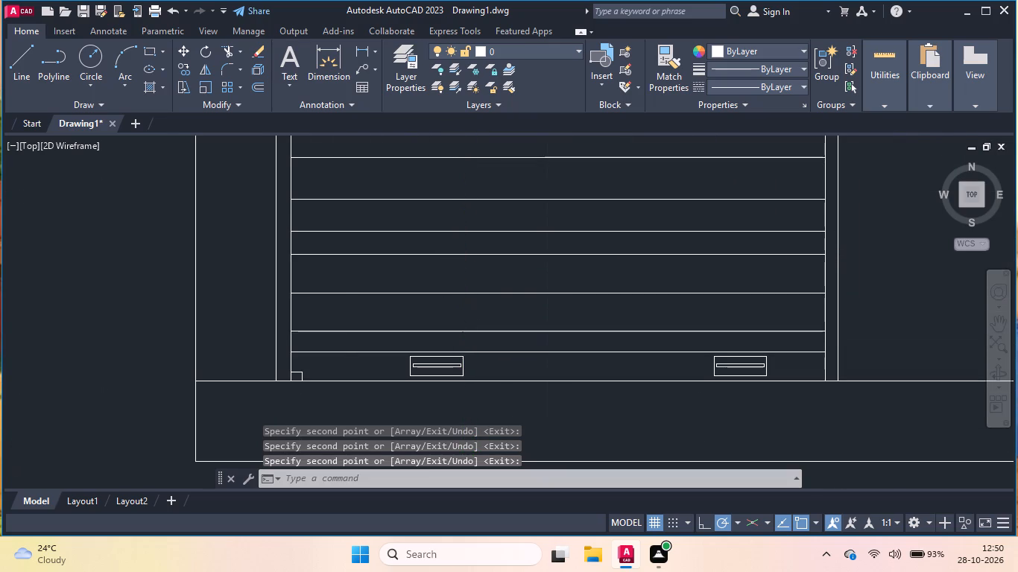
scroll(435, 322, down, 1)
scroll(515, 306, down, 1)
click(578, 143)
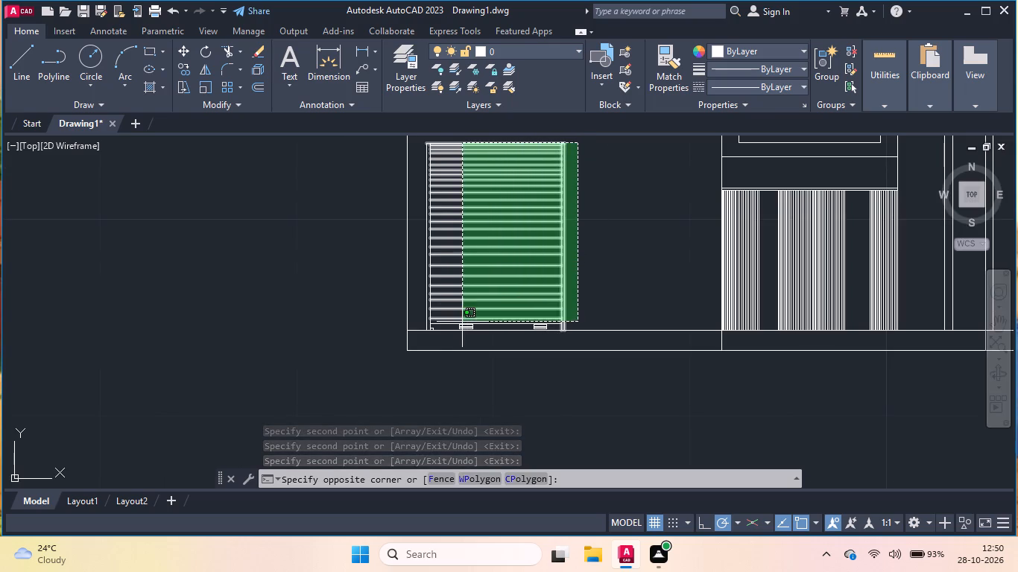
click(439, 326)
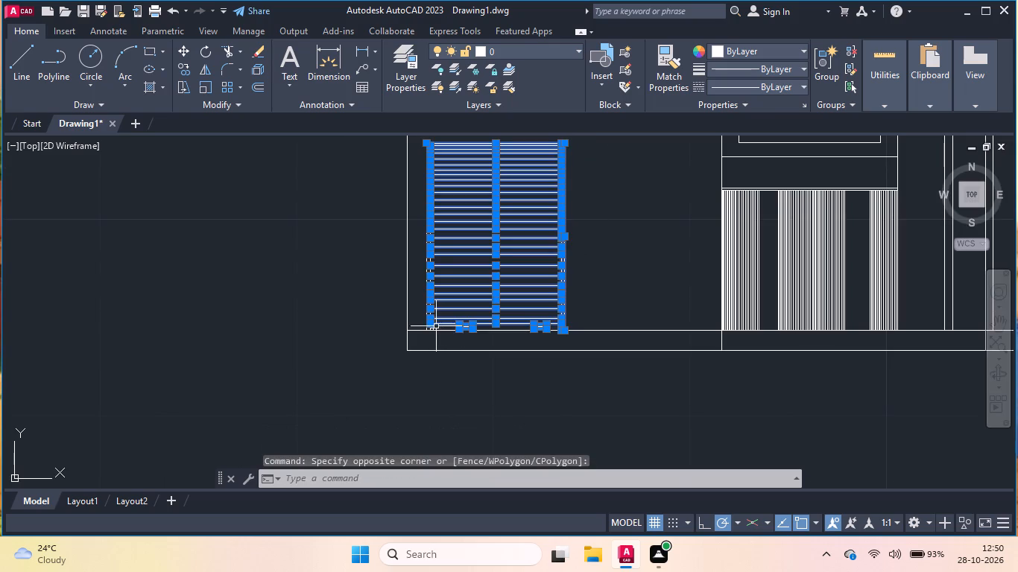
scroll(433, 327, up, 4)
click(414, 330)
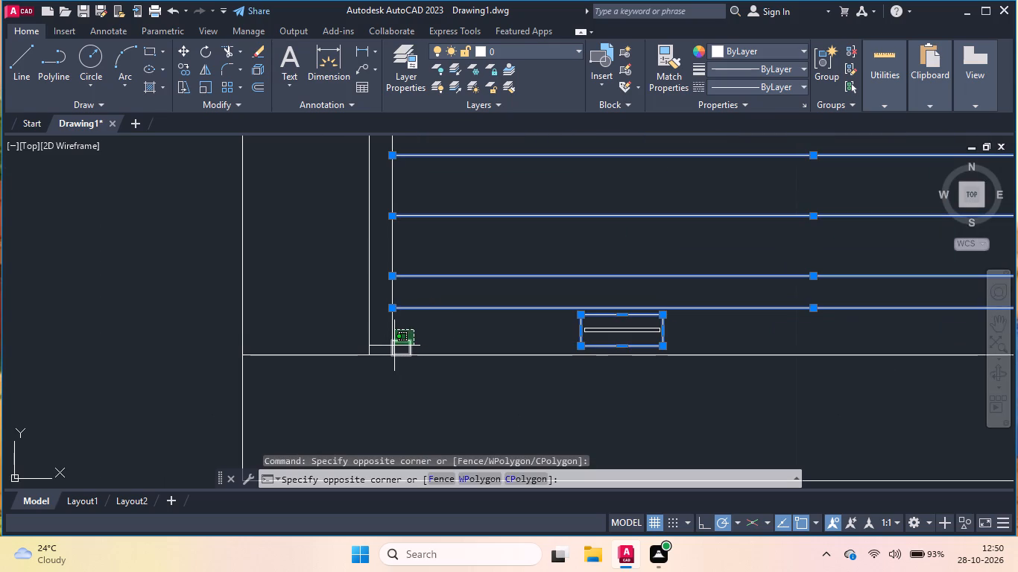
click(388, 346)
scroll(417, 321, down, 4)
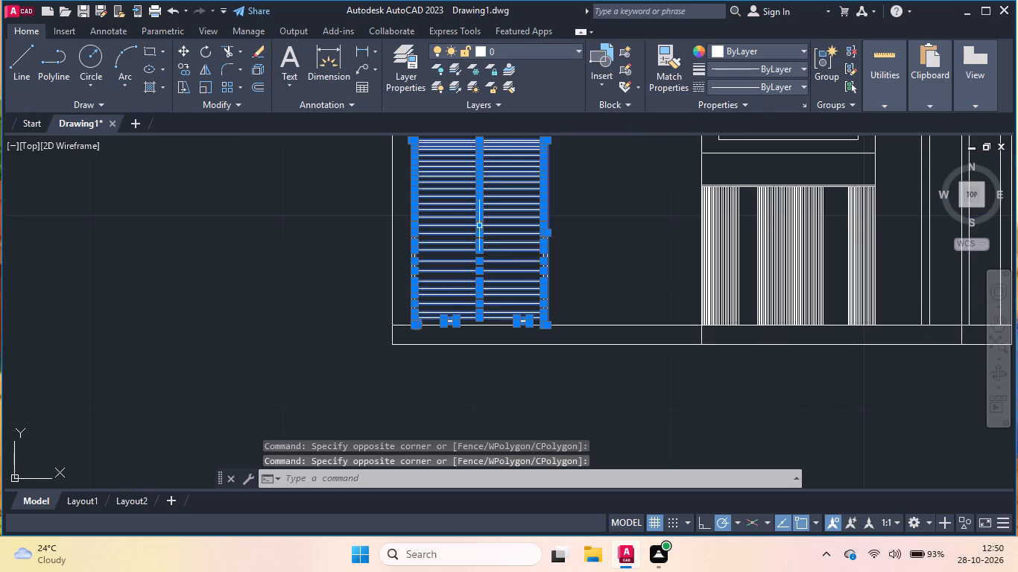
scroll(485, 171, down, 1)
text(co)
key(Return)
click(472, 188)
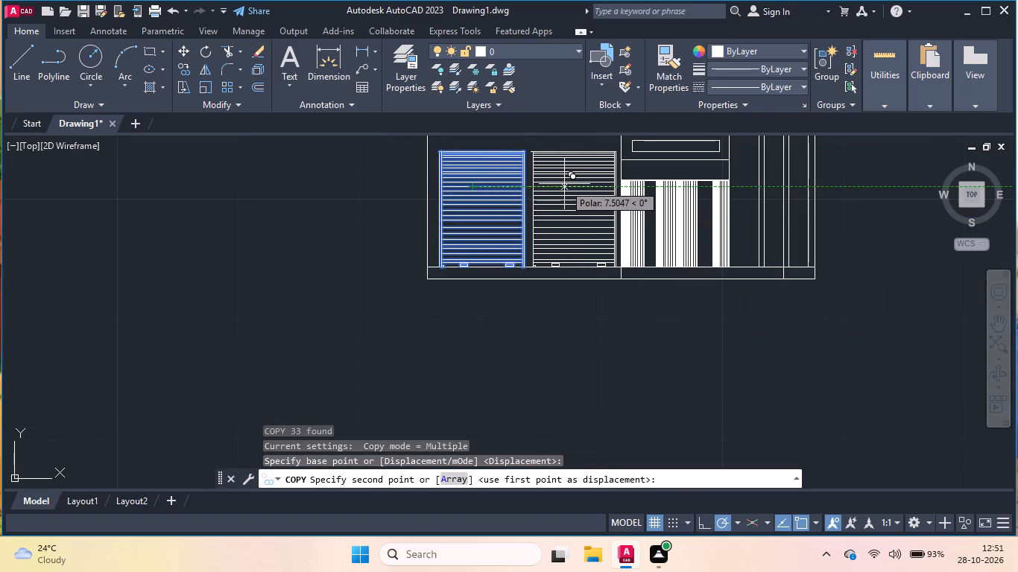
click(564, 184)
key(Return)
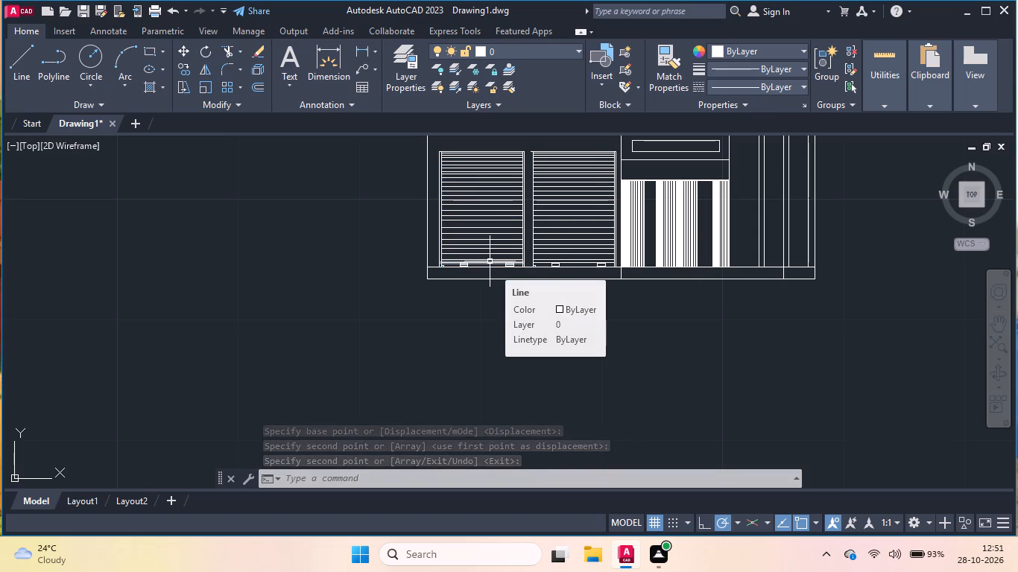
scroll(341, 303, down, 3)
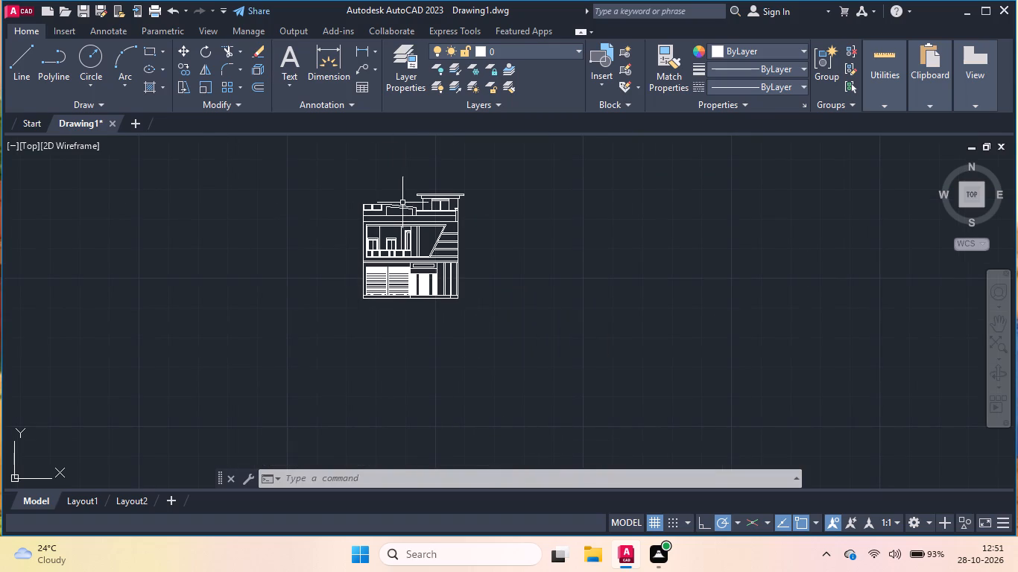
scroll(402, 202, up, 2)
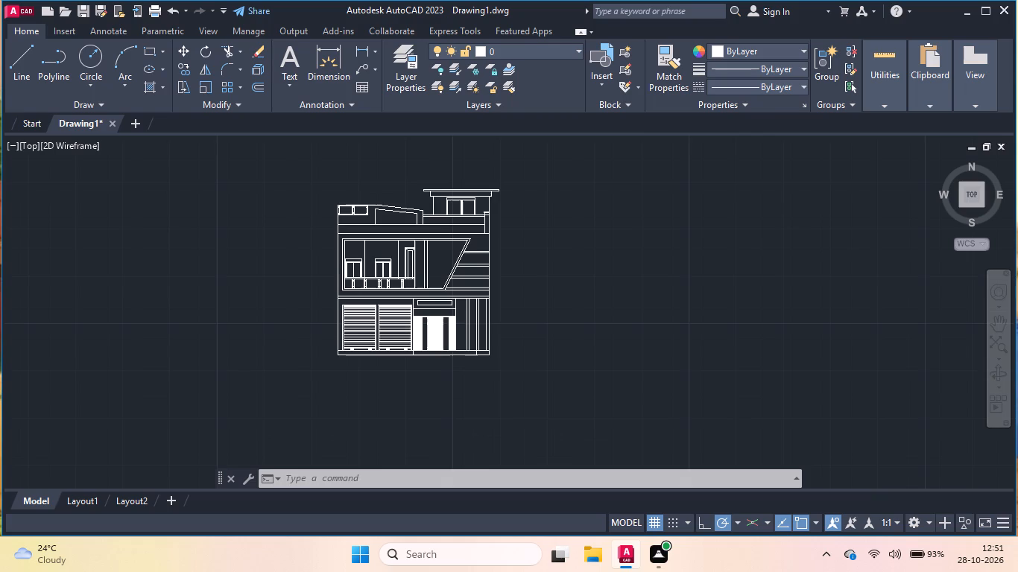
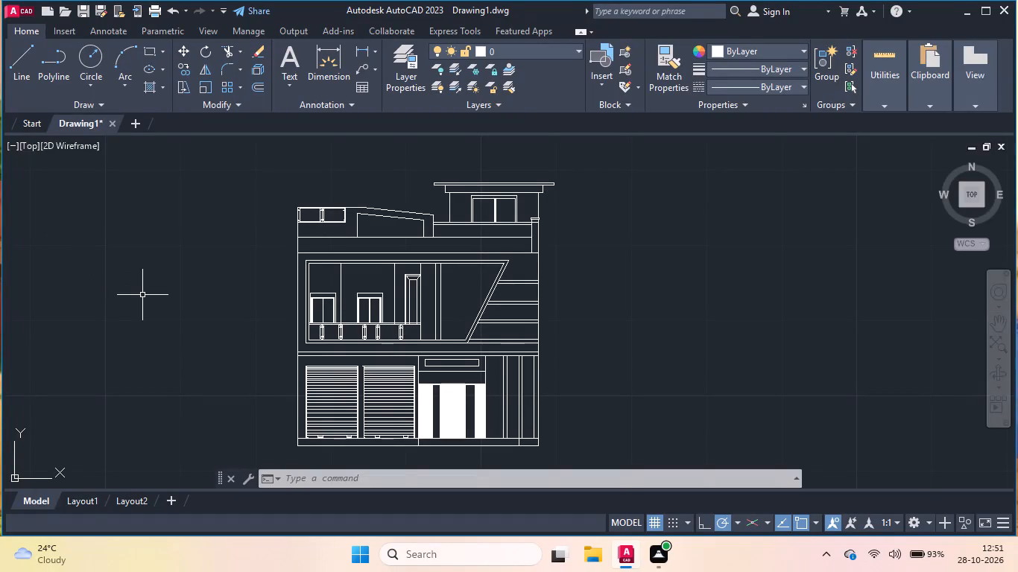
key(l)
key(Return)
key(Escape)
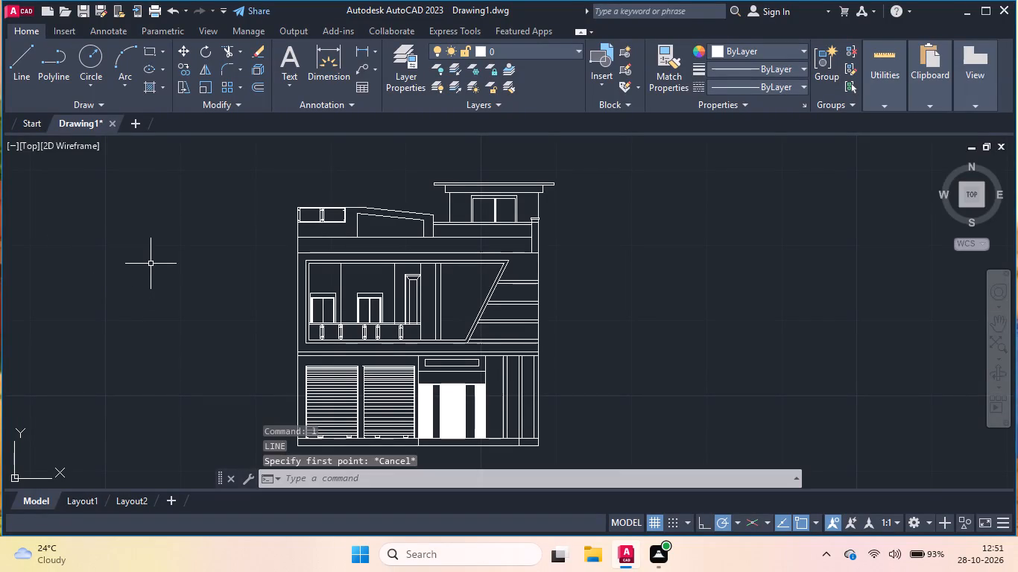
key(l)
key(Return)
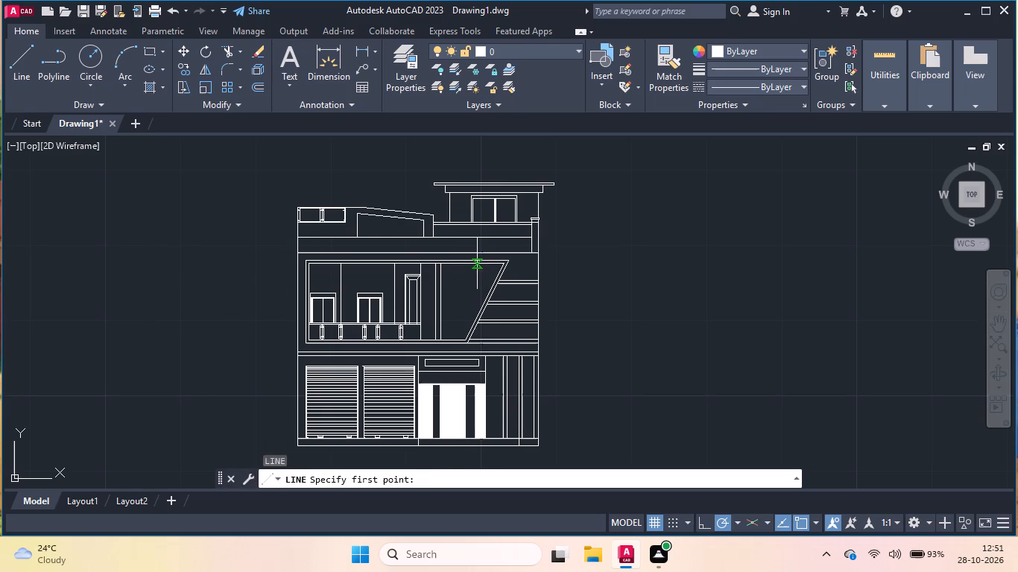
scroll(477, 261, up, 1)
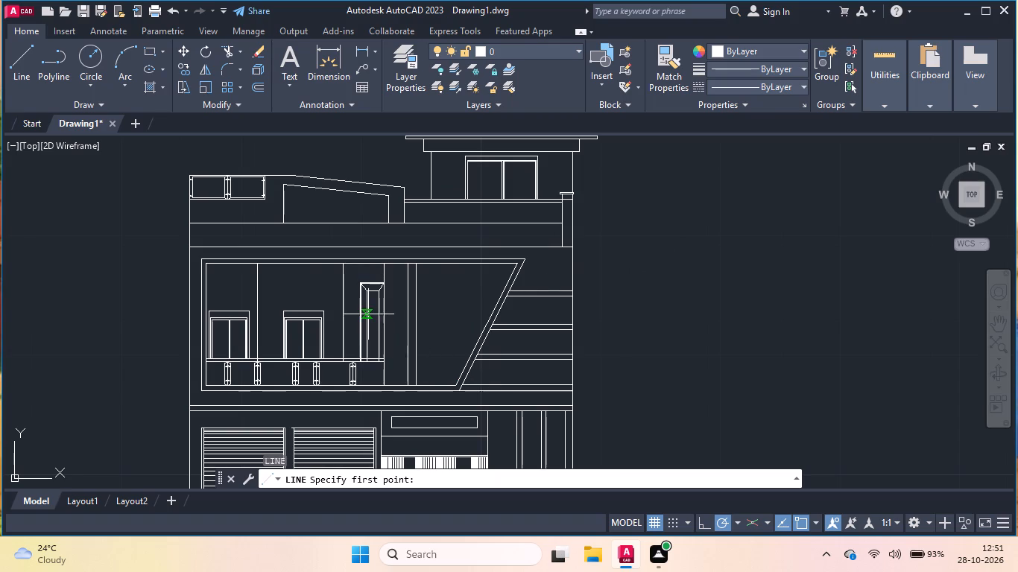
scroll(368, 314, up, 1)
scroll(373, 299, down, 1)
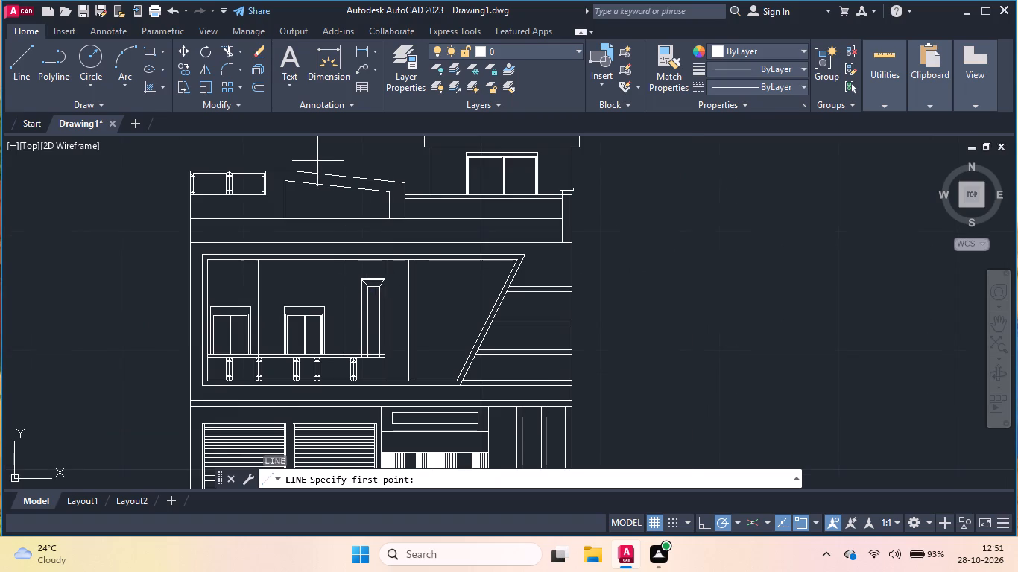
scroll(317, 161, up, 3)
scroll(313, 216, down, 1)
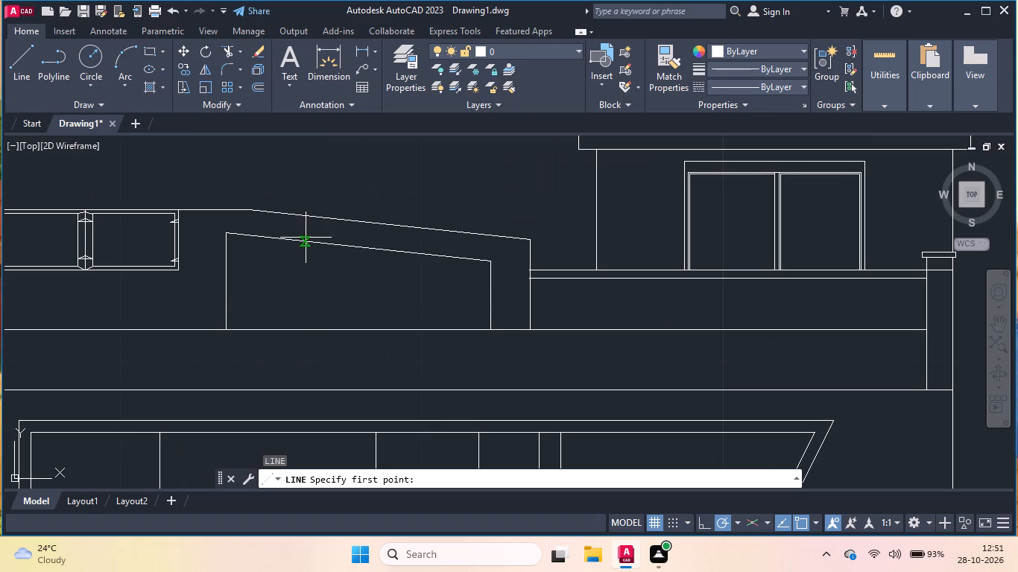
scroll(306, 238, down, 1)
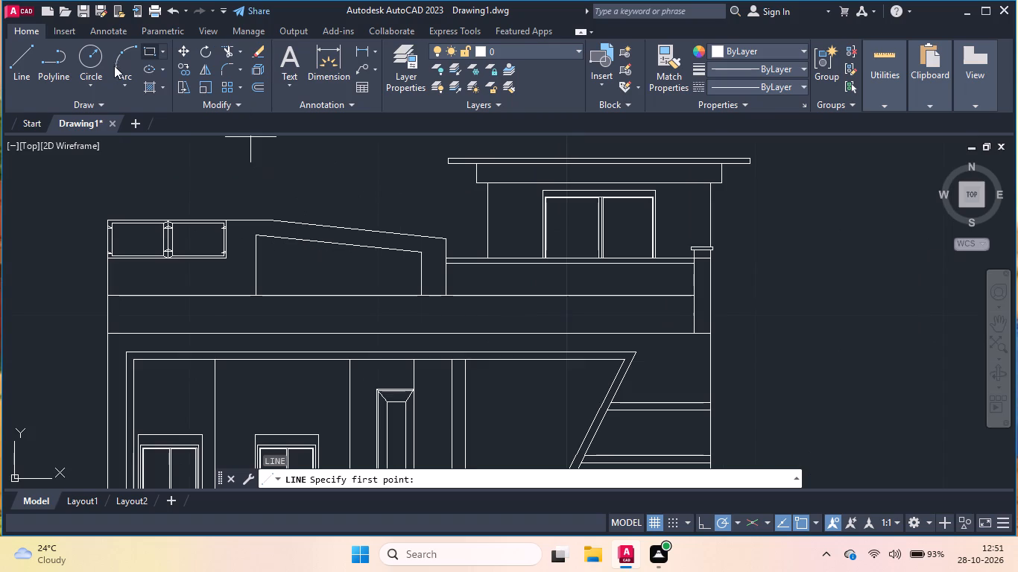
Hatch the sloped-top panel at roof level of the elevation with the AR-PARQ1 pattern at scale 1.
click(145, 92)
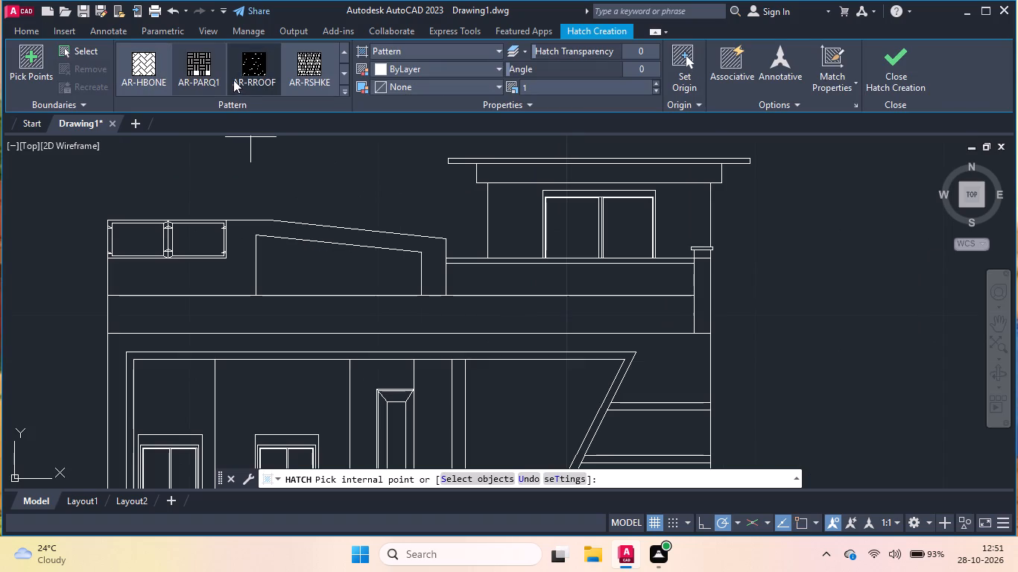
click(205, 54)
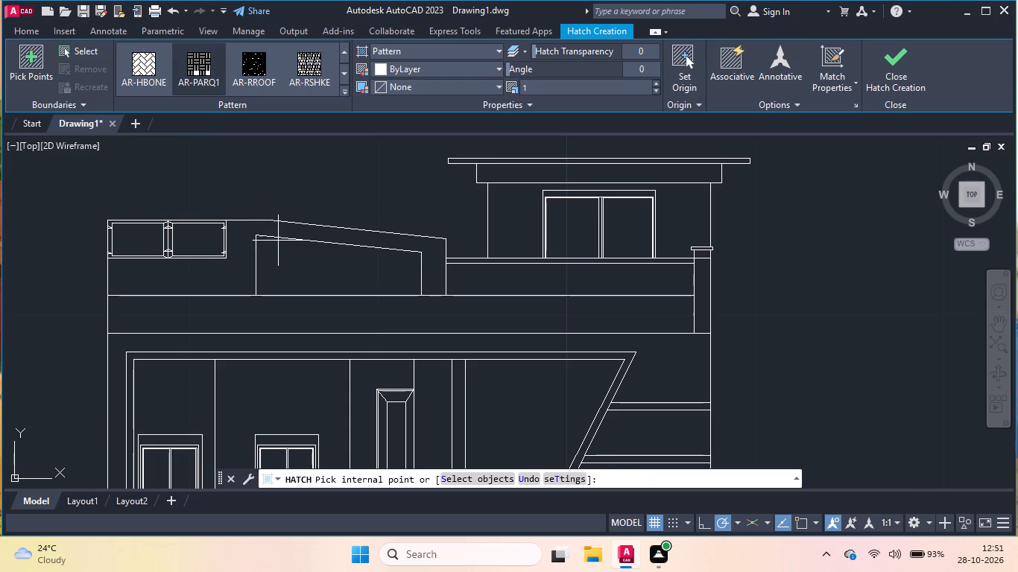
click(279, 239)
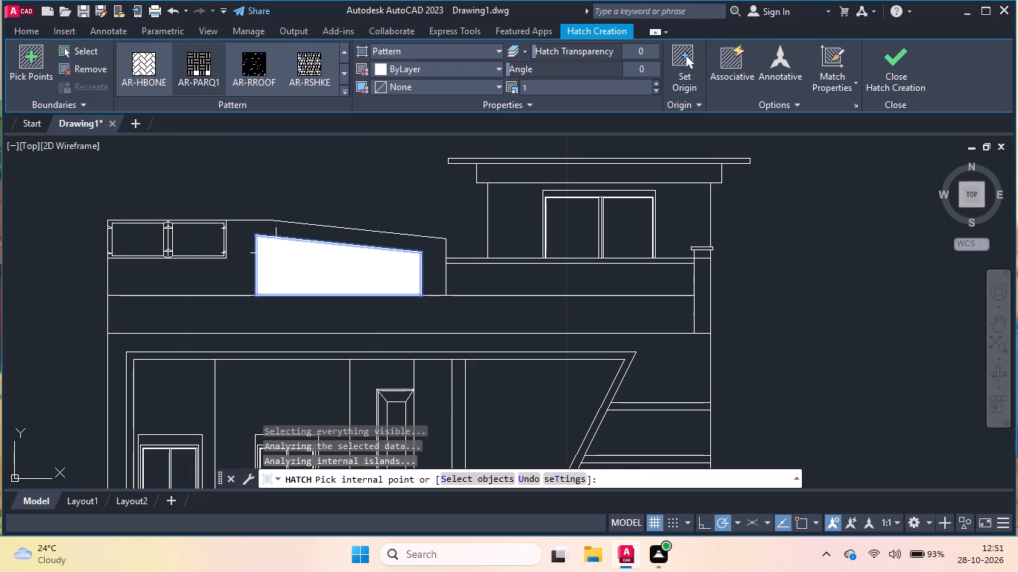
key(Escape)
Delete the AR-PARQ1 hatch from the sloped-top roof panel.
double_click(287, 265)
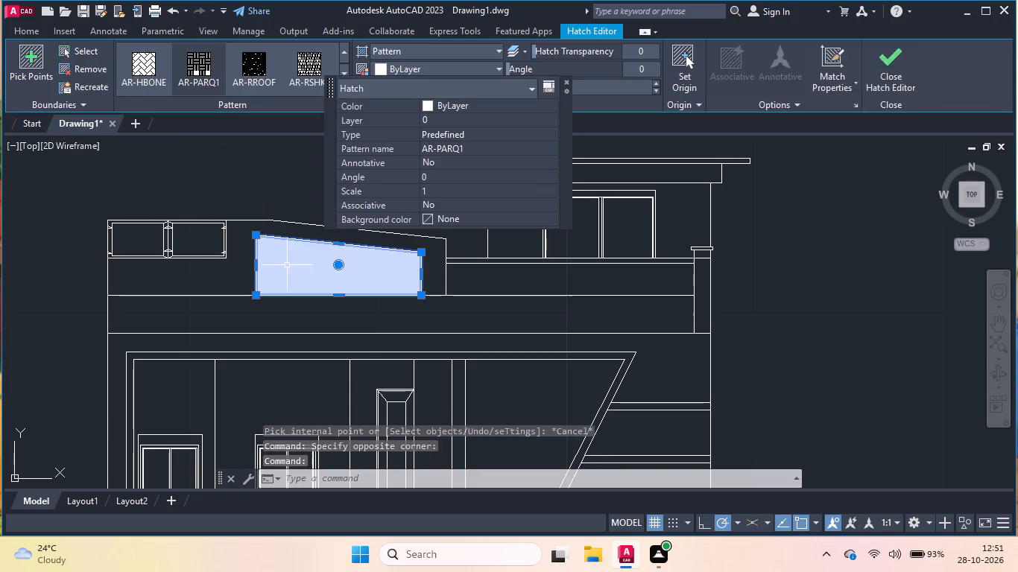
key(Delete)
Draw a closed right triangle in the empty space beside the elevation, about 8.7 units high and 16.8 units wide.
scroll(237, 215, down, 3)
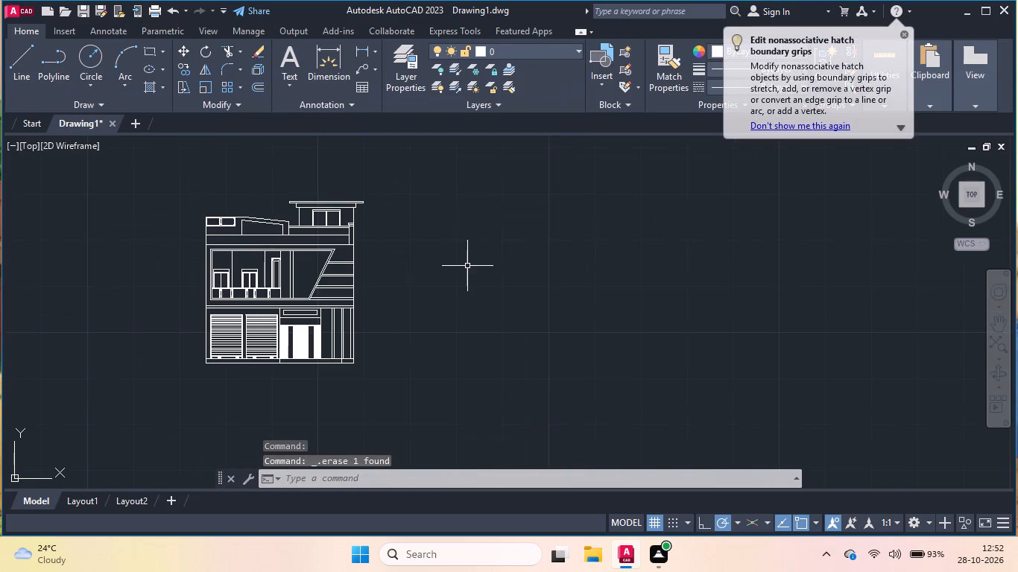
key(l)
key(Return)
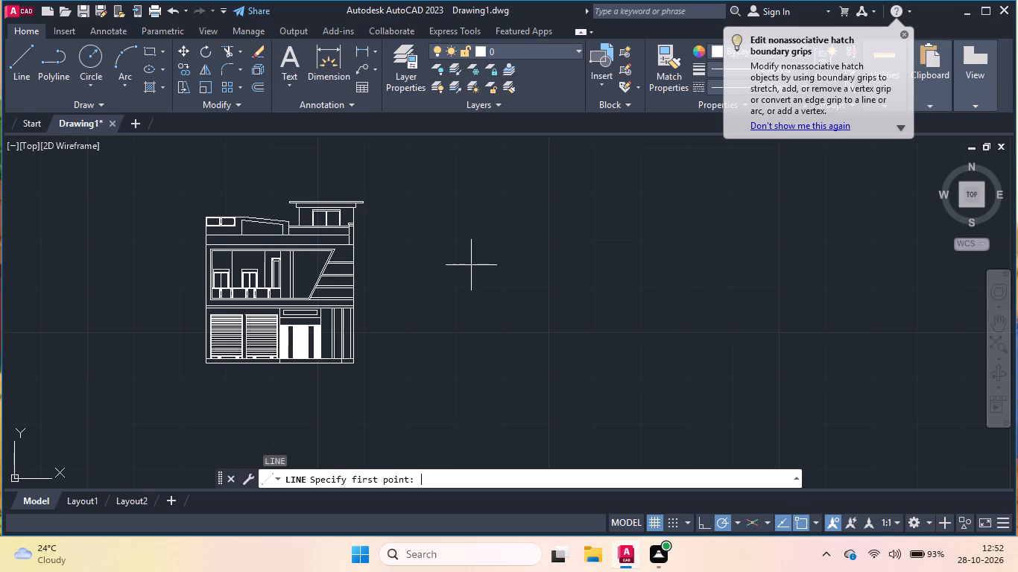
click(469, 259)
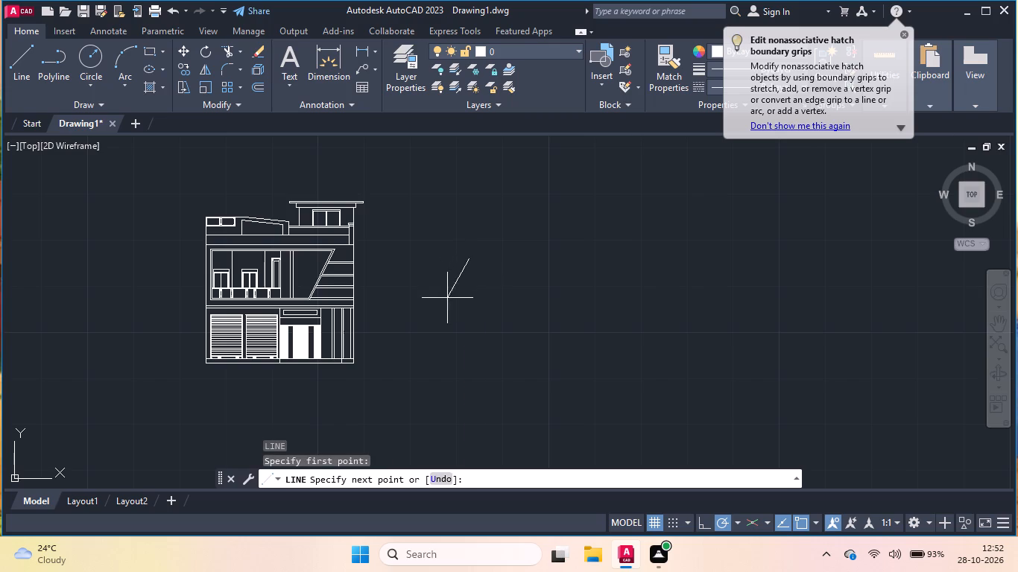
click(463, 219)
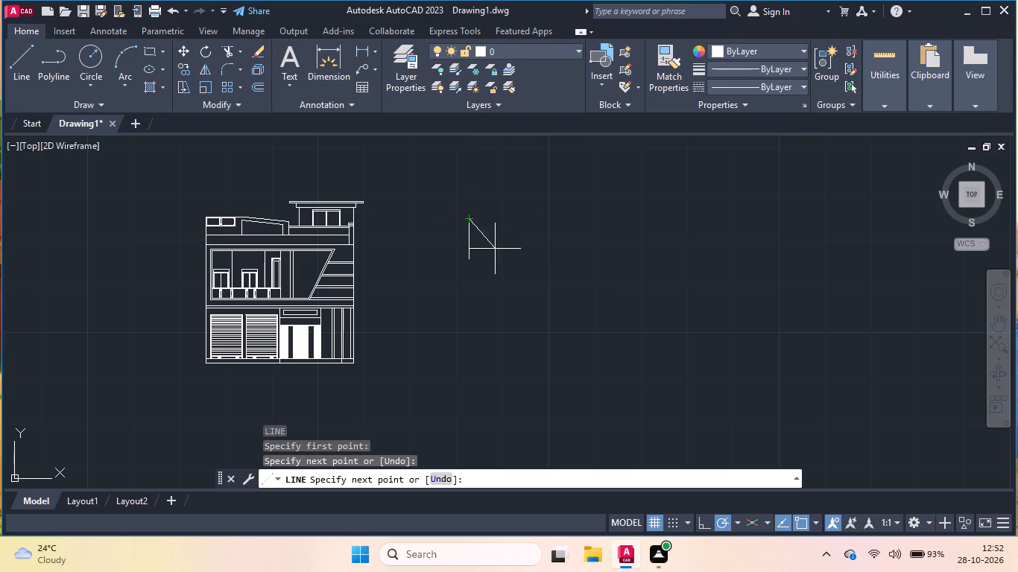
click(548, 258)
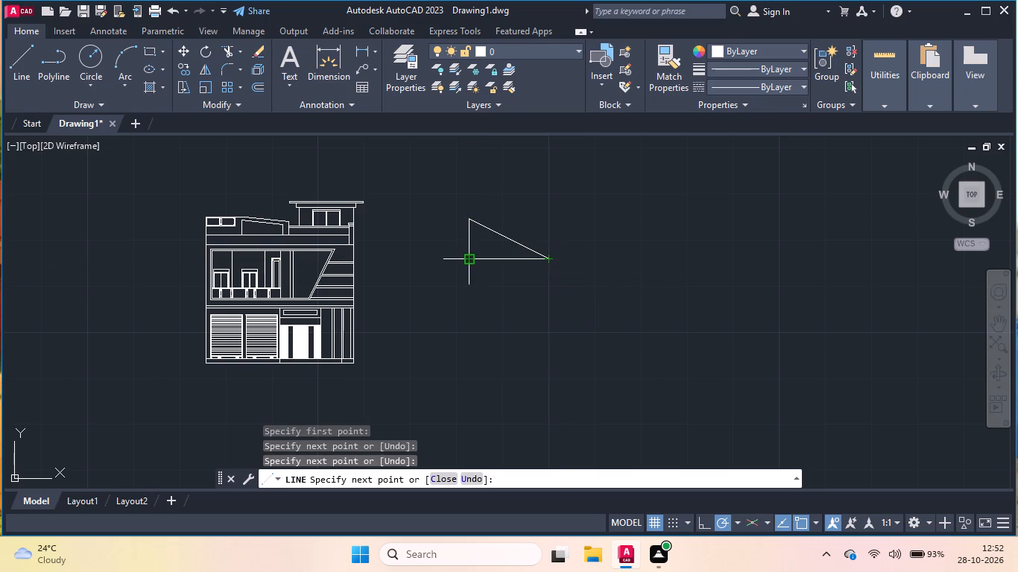
click(472, 258)
key(Return)
Mirror the right triangle about its vertical leg, keeping the original lines.
click(491, 188)
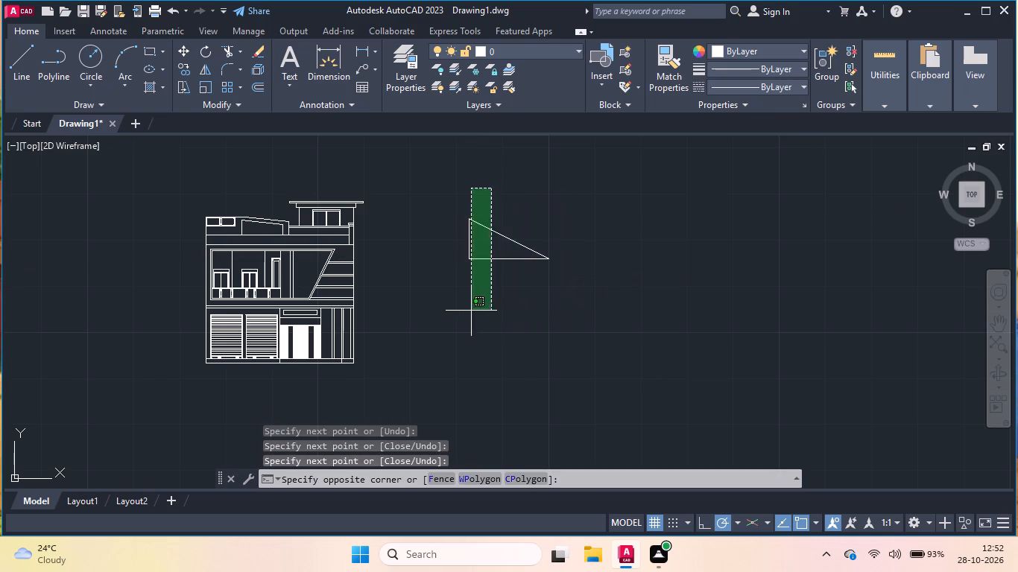
click(455, 307)
text(mi)
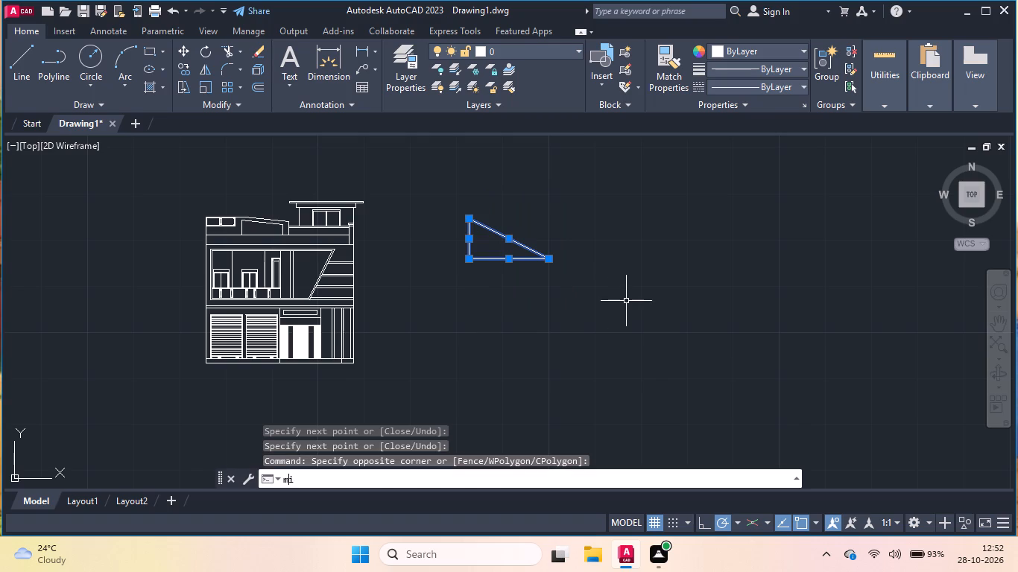
key(Return)
click(469, 217)
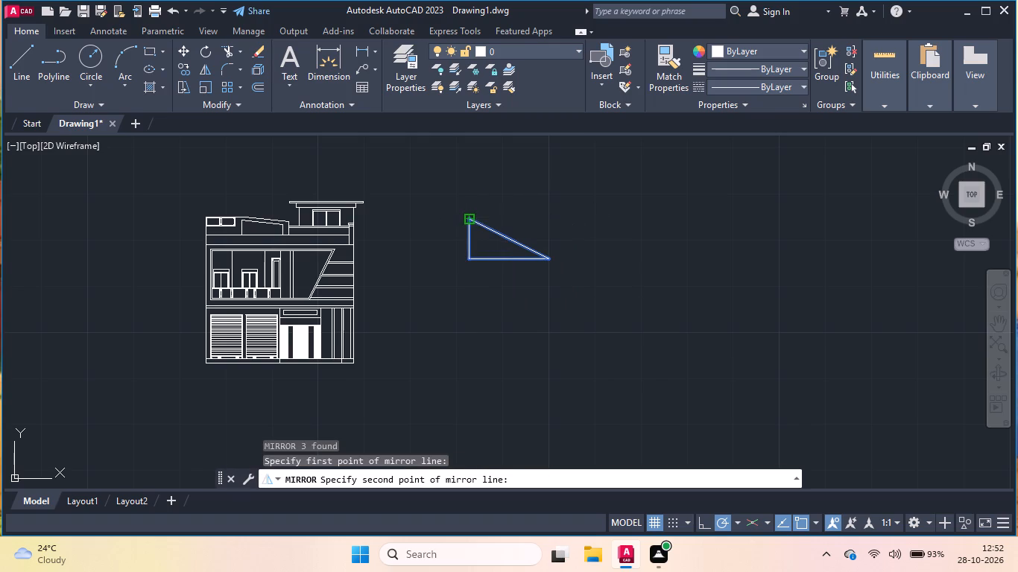
click(466, 170)
key(Return)
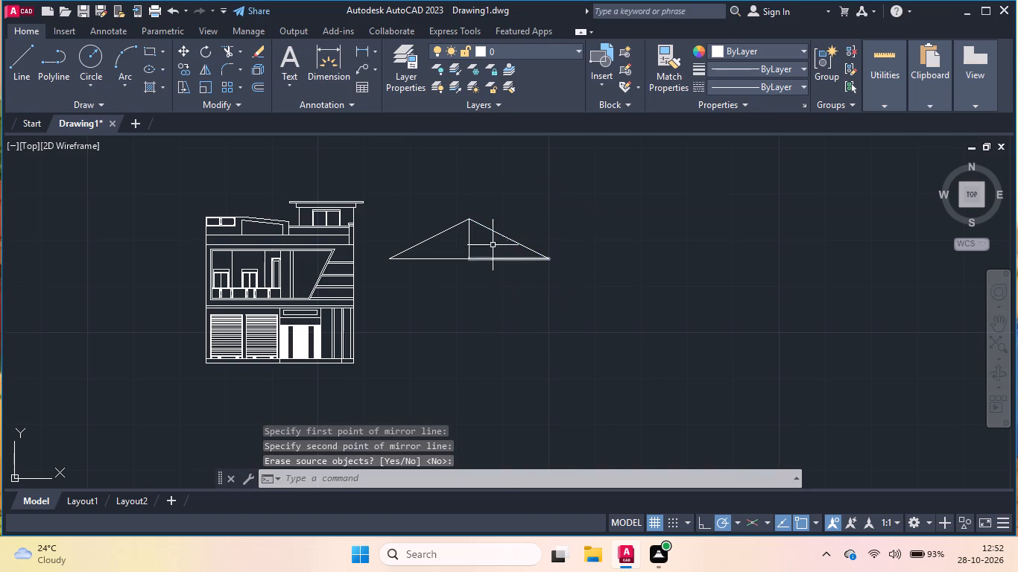
Mirror the double triangle about a horizontal axis through its apex, keeping the original lines.
click(527, 195)
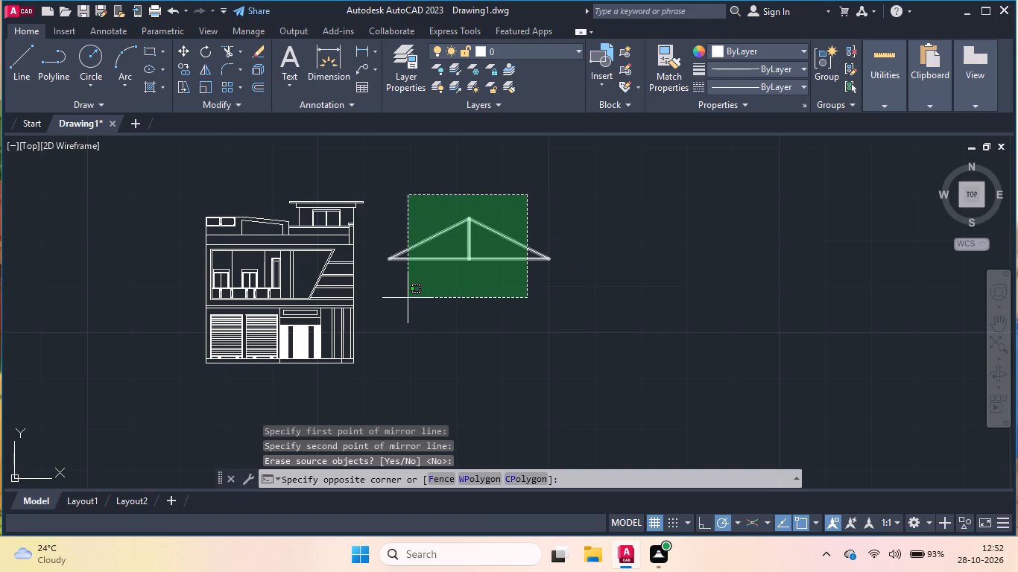
click(408, 298)
text(mi)
key(Return)
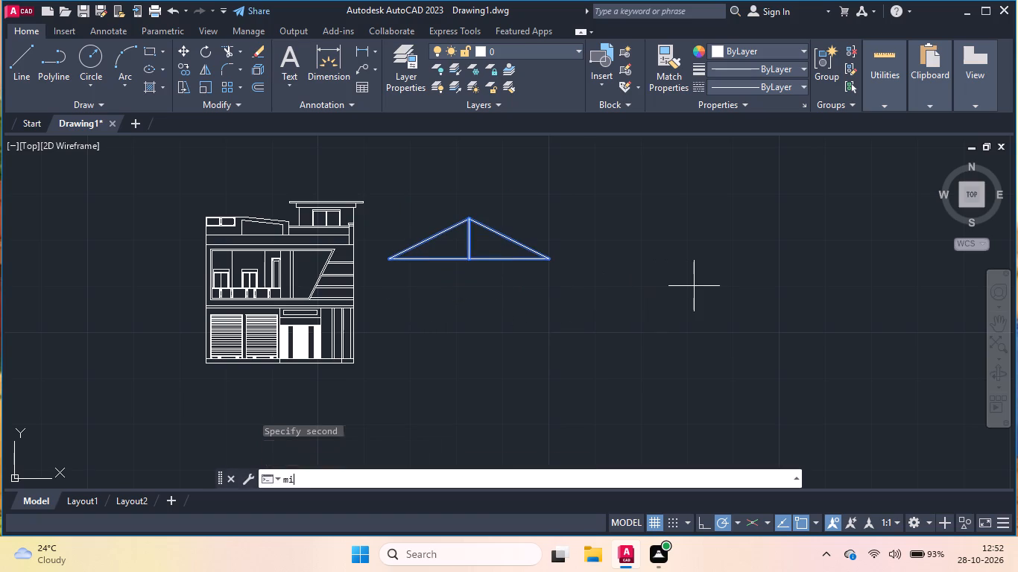
click(469, 217)
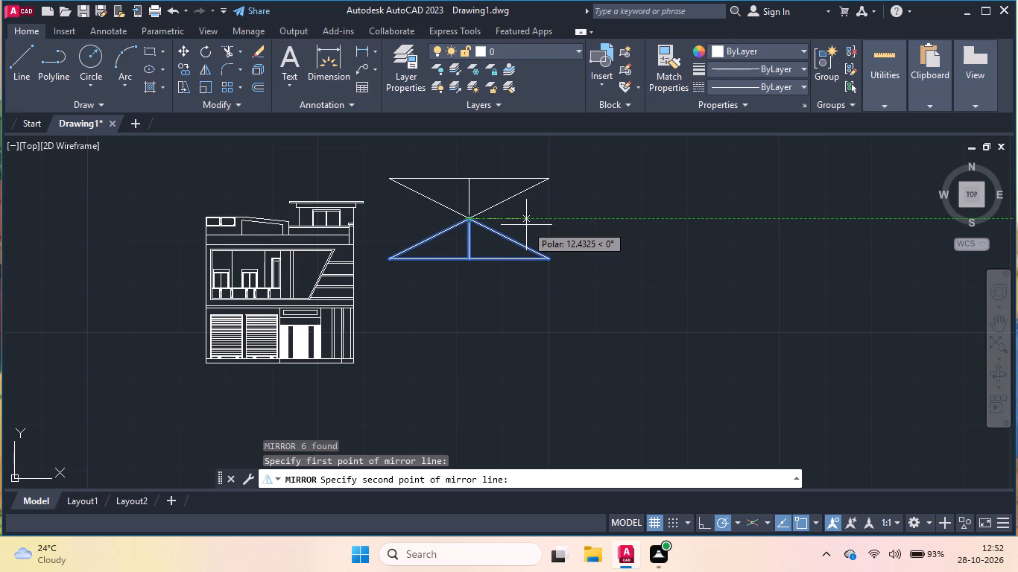
click(526, 225)
scroll(594, 244, down, 1)
click(458, 186)
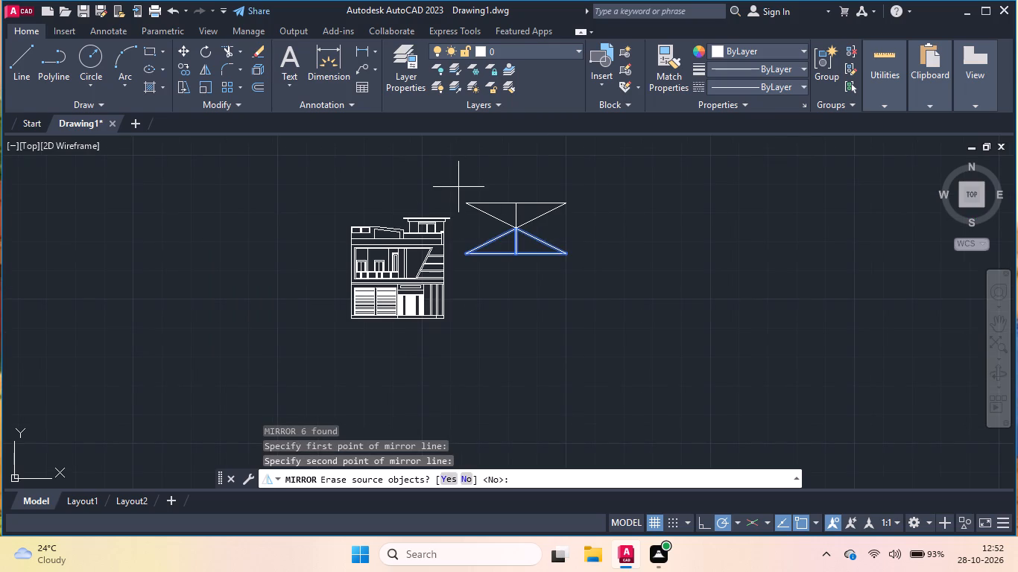
key(Return)
Move the whole mirrored line figure diagonally down and farther away from the building elevation.
click(604, 192)
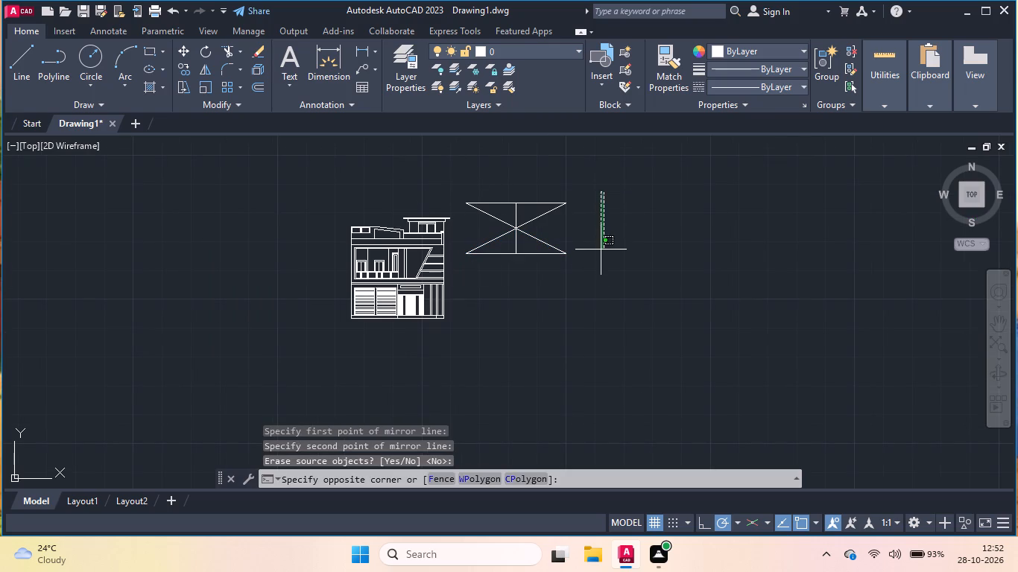
click(472, 285)
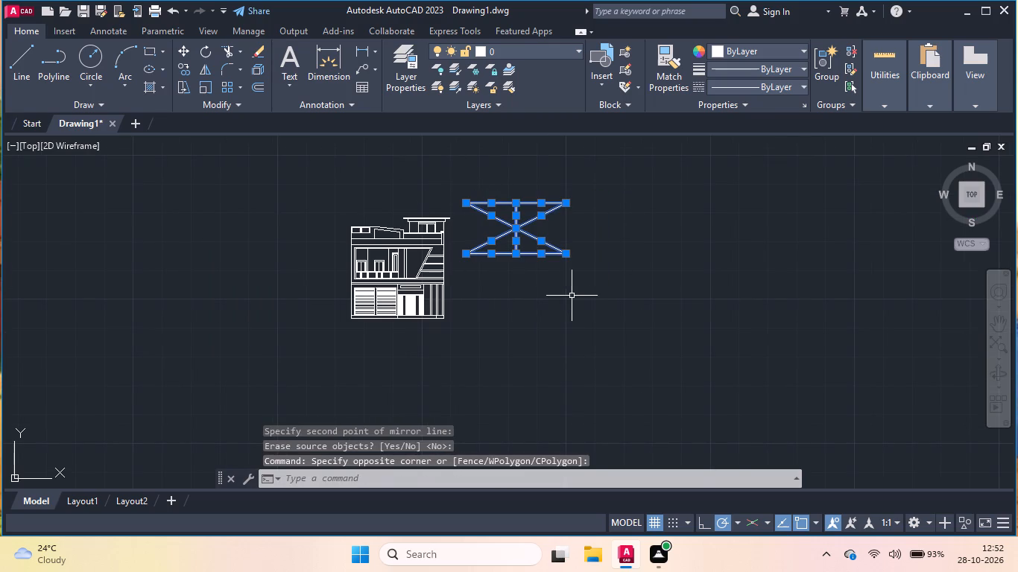
text(mi)
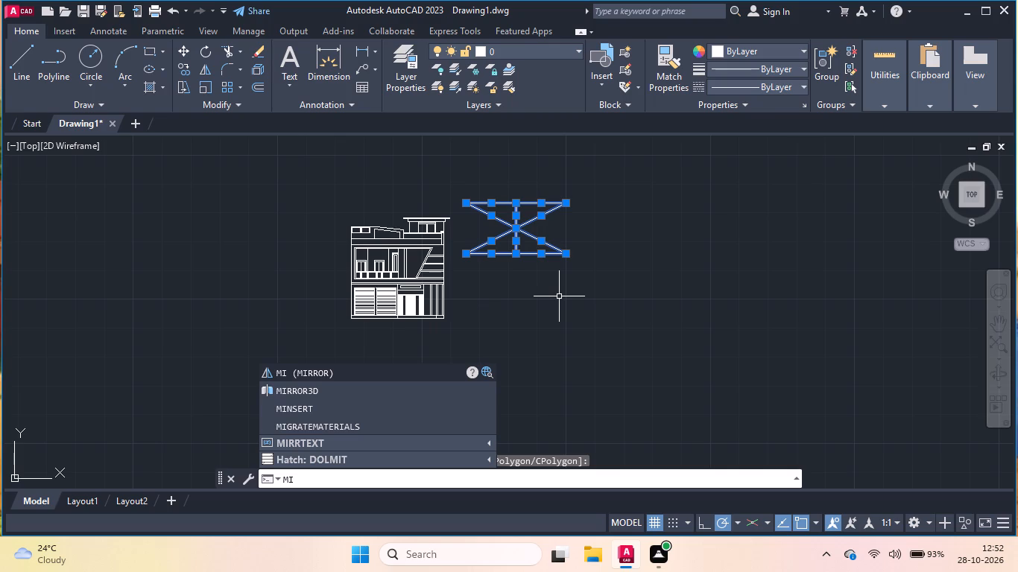
key(BackSpace)
key(Return)
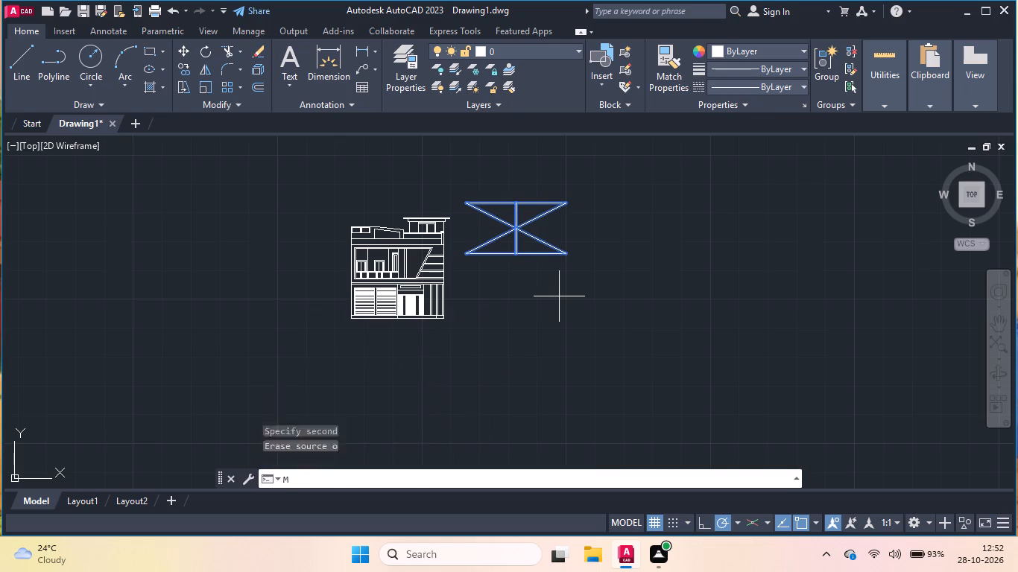
click(550, 247)
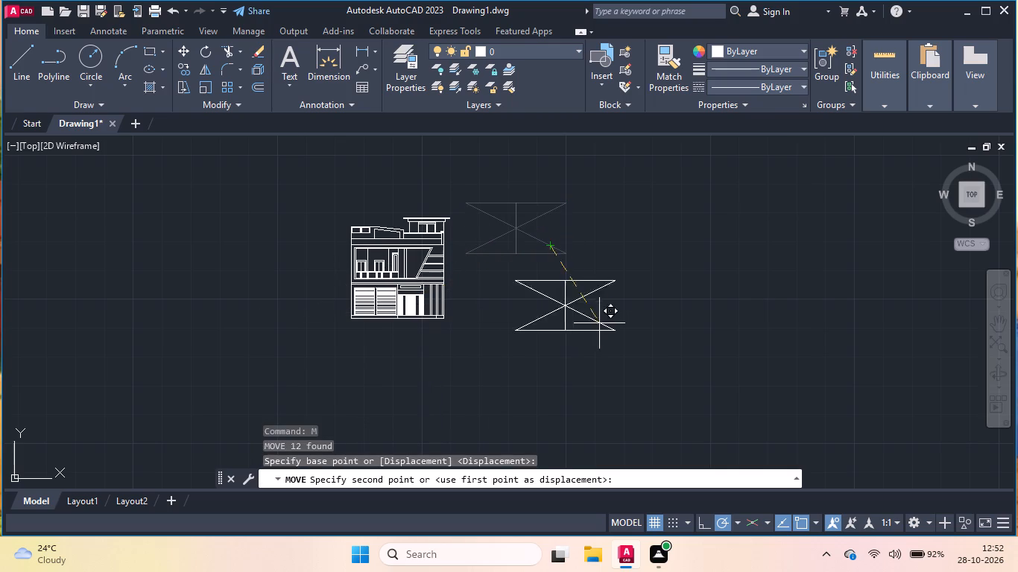
click(655, 343)
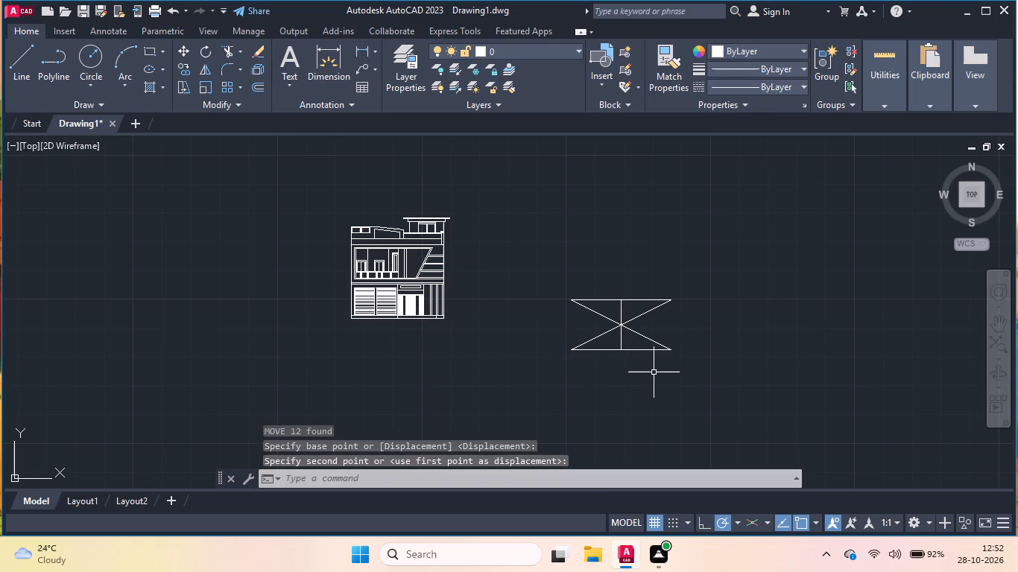
Close the two open ends of the mirrored line figure with vertical lines joining its upper and lower corners.
scroll(654, 372, up, 1)
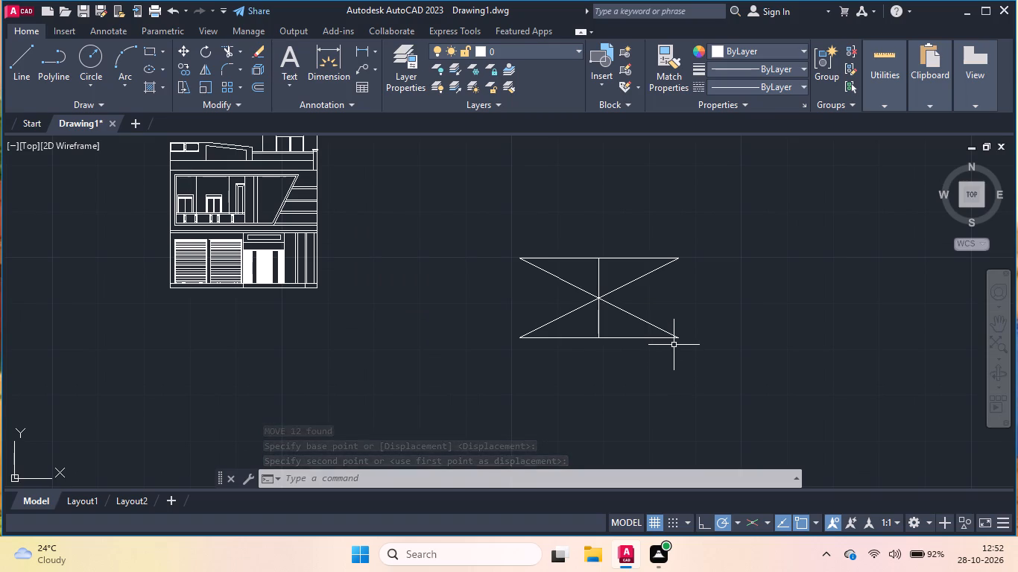
key(l)
key(Return)
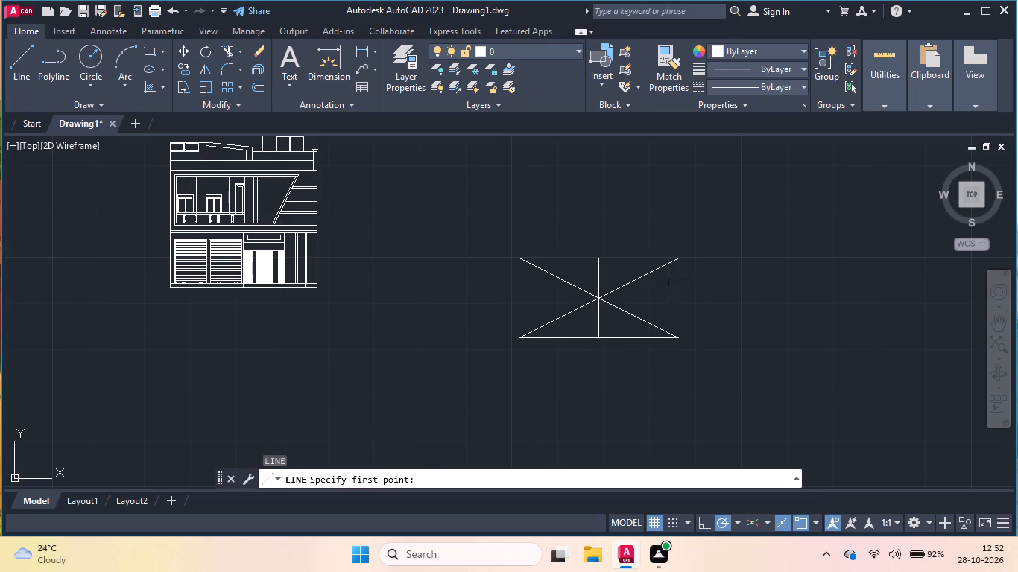
click(677, 262)
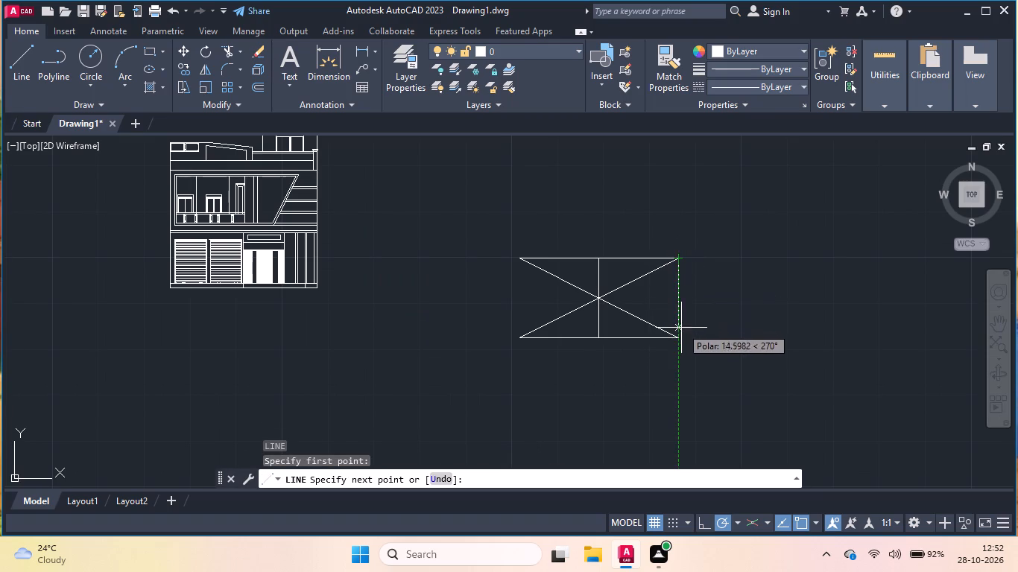
click(679, 335)
key(Return)
key(Return)
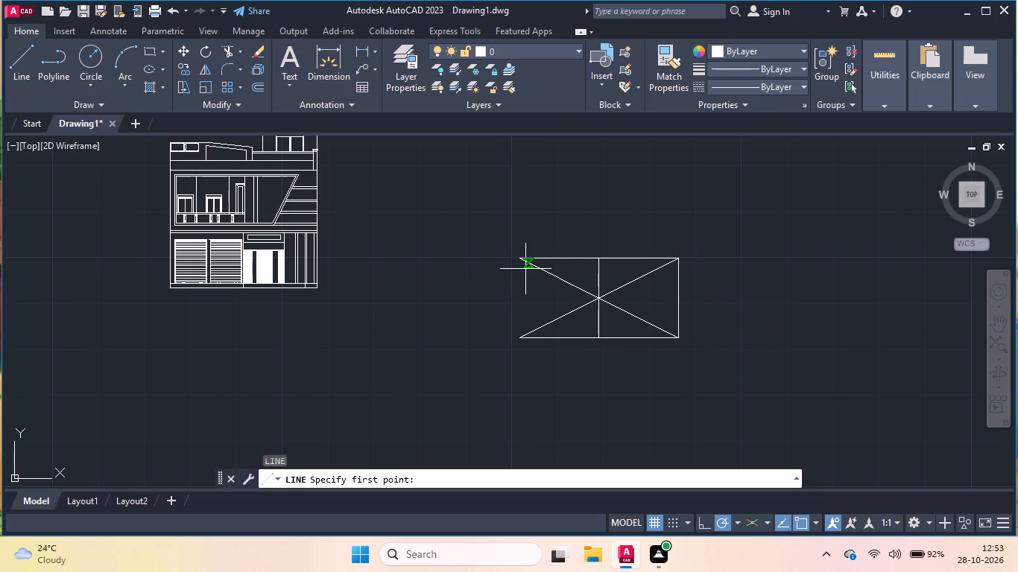
click(520, 261)
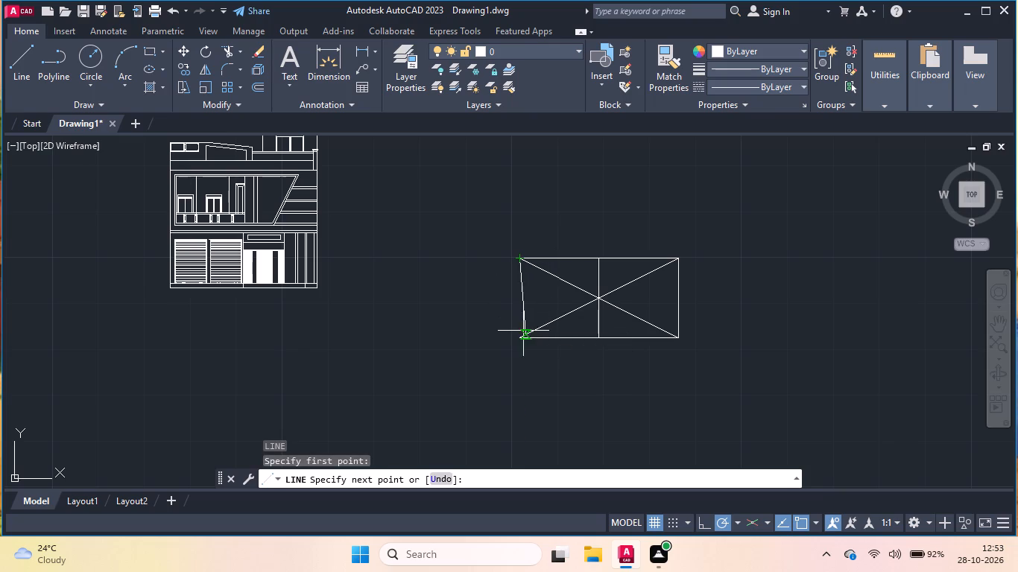
click(520, 337)
key(Return)
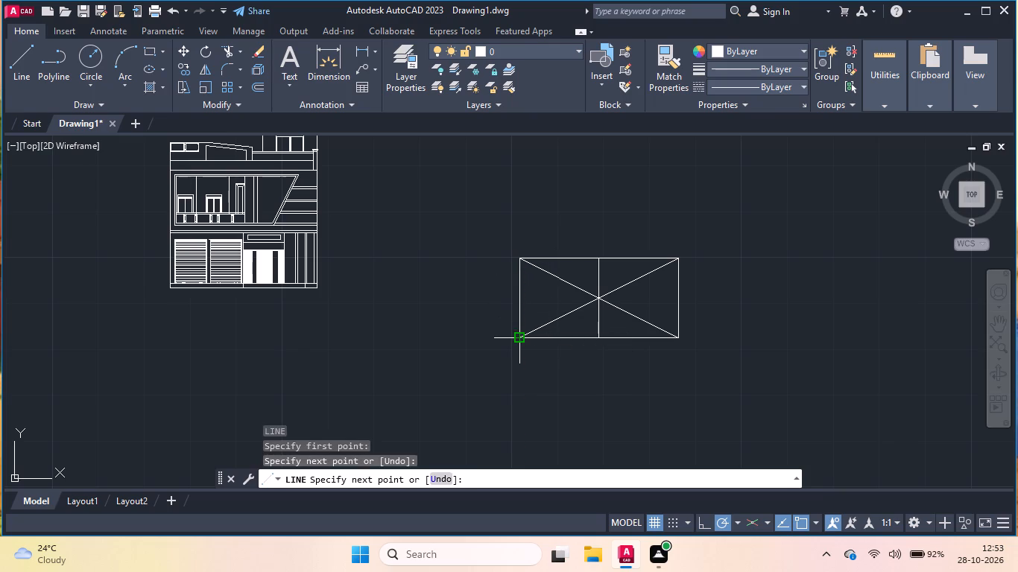
Mirror the closed rectangular panel about its top edge, keeping the original, to stack two panels.
click(697, 232)
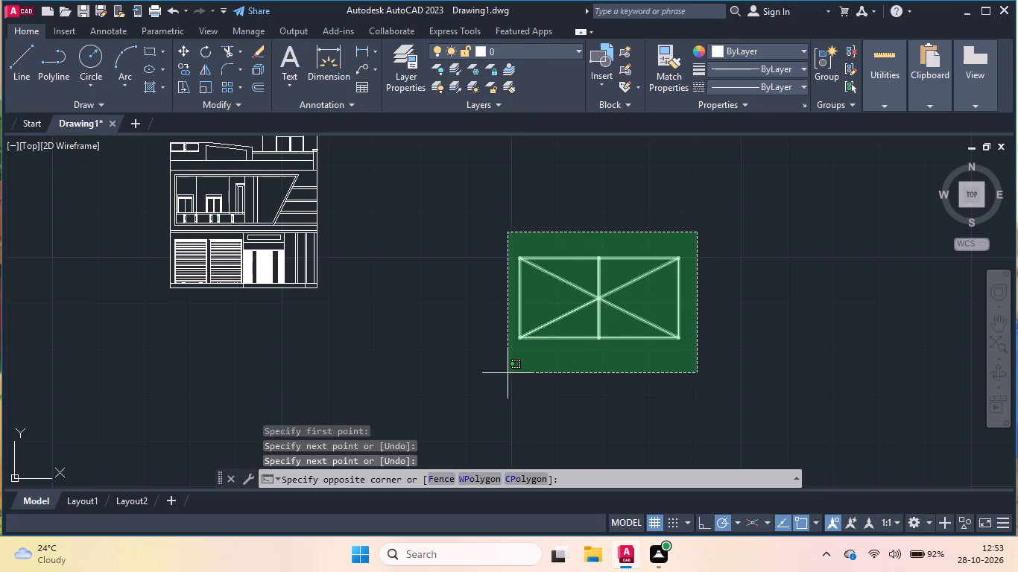
click(508, 373)
text(mi)
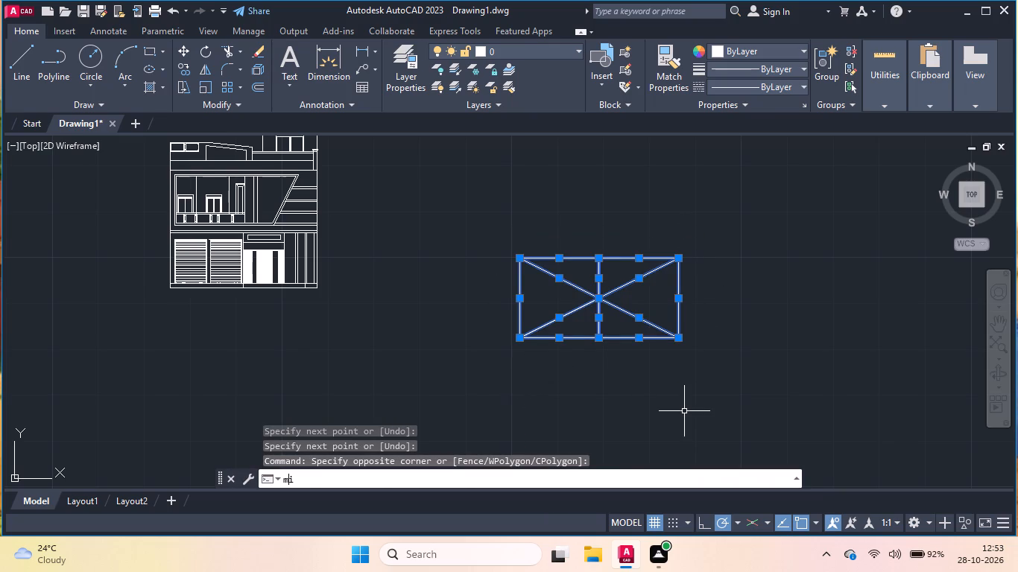
key(Return)
click(599, 261)
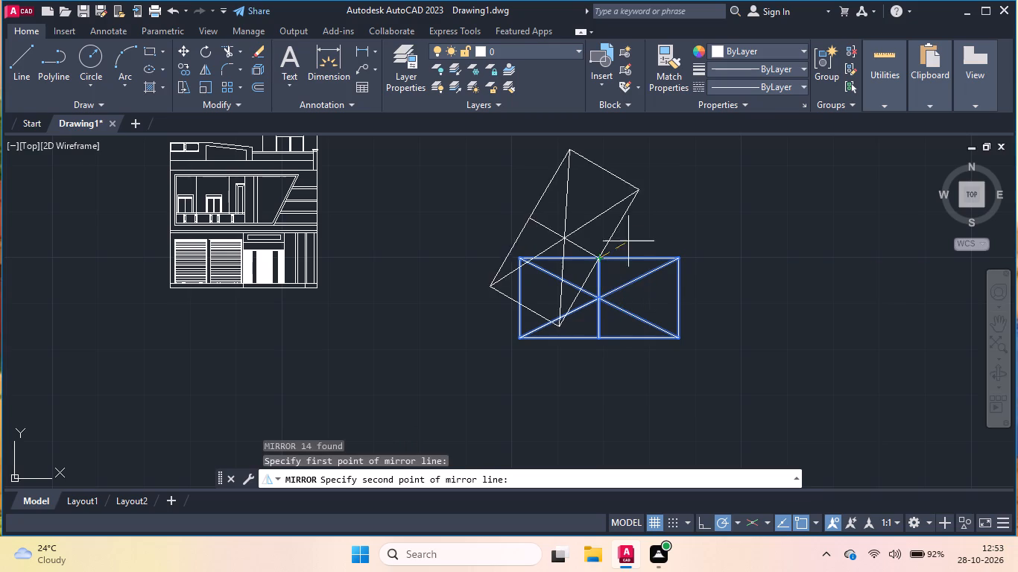
click(678, 255)
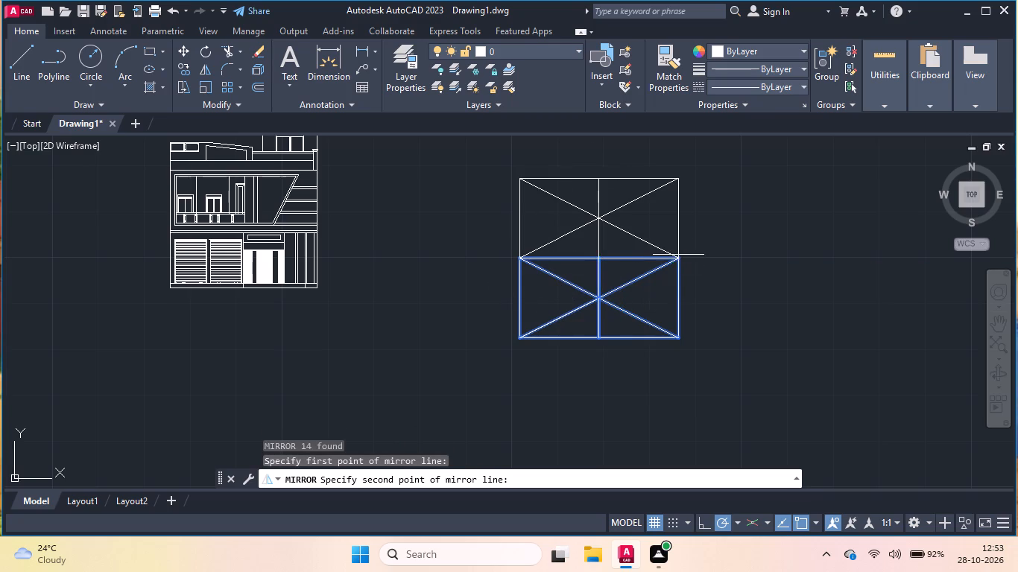
scroll(472, 296, down, 1)
click(636, 222)
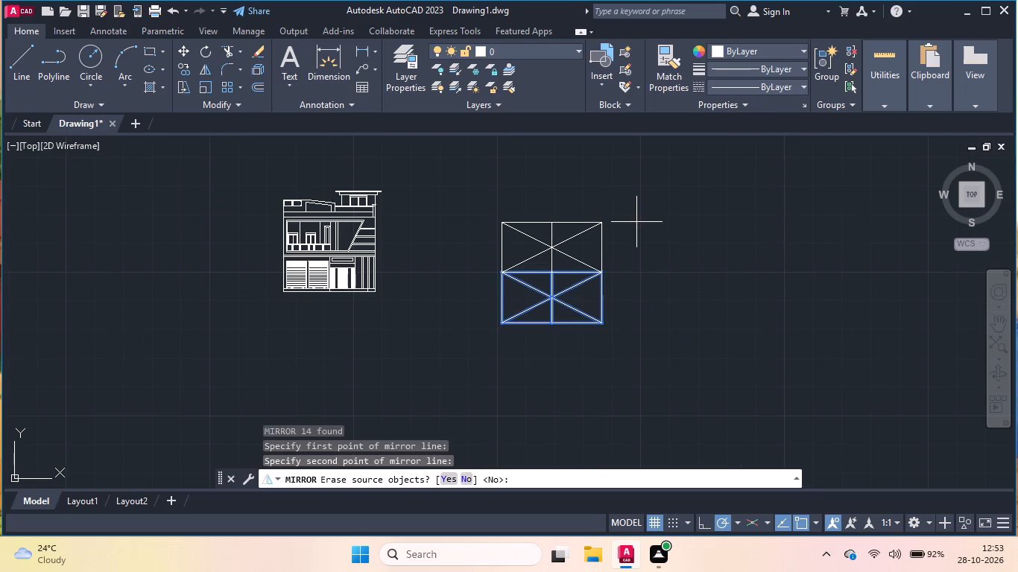
key(Return)
Mirror the two stacked panels about their vertical edge farthest from the building elevation, keeping the originals.
click(627, 186)
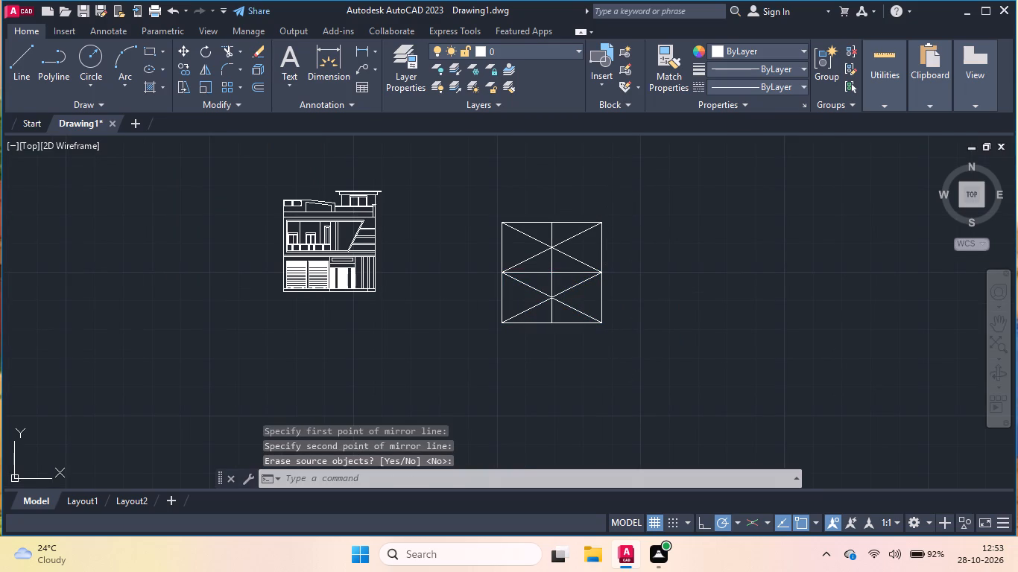
click(483, 350)
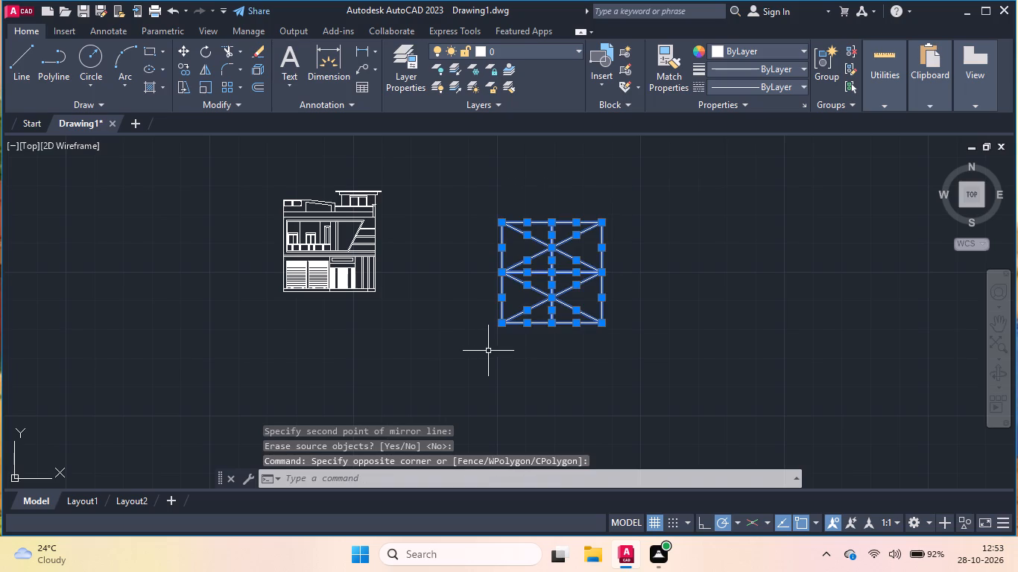
key(m)
key(i)
key(Return)
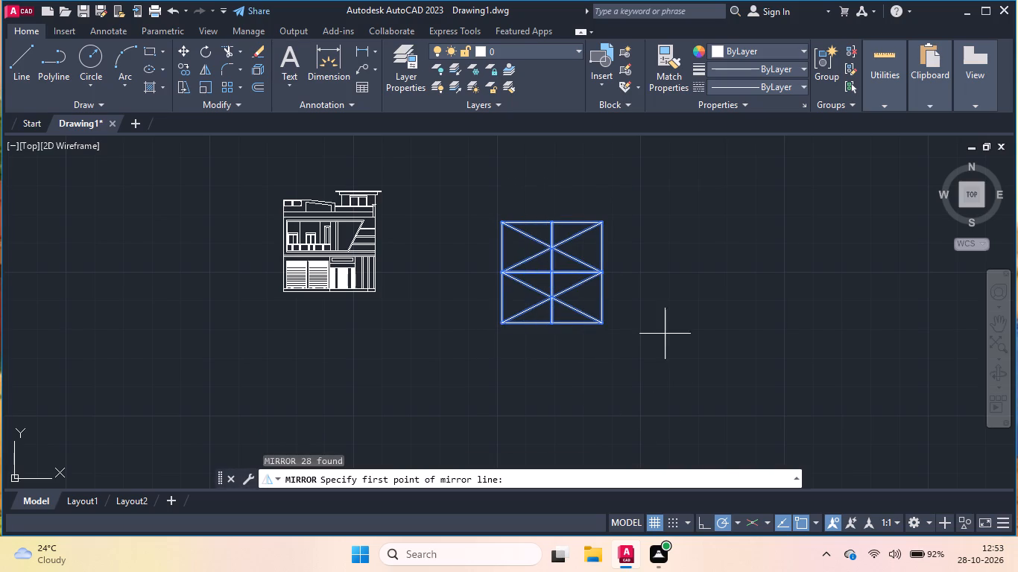
click(601, 271)
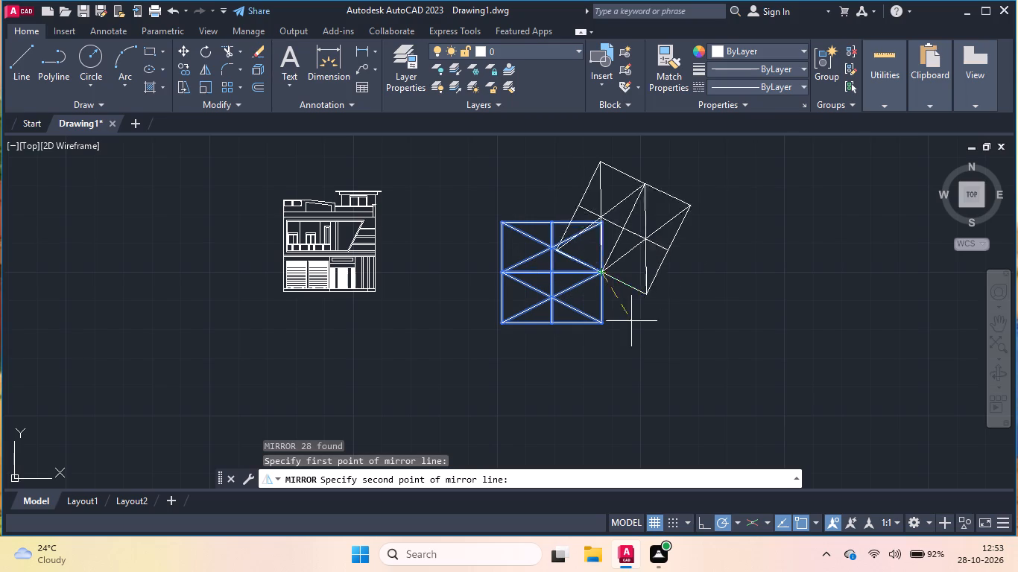
click(596, 357)
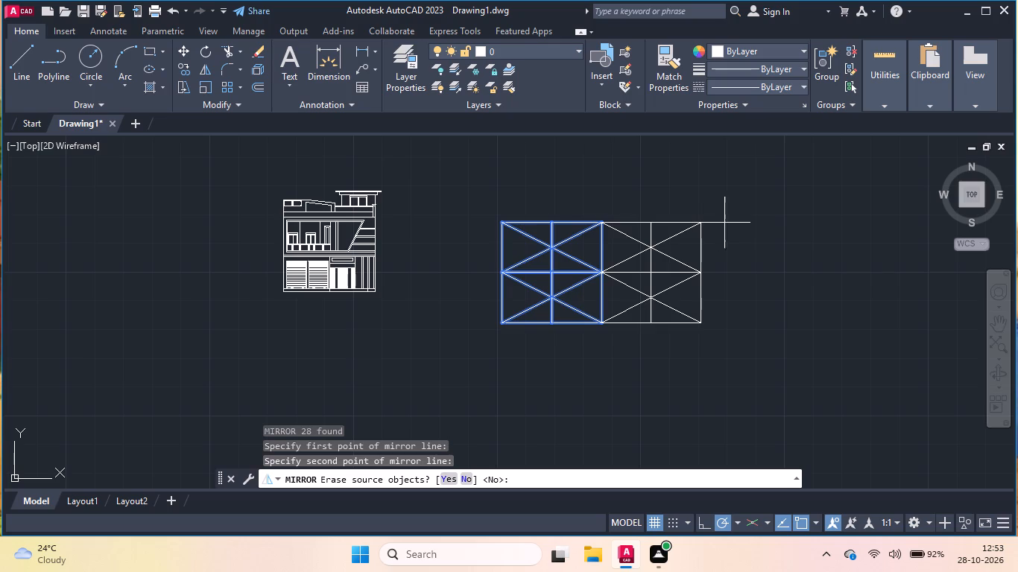
key(Return)
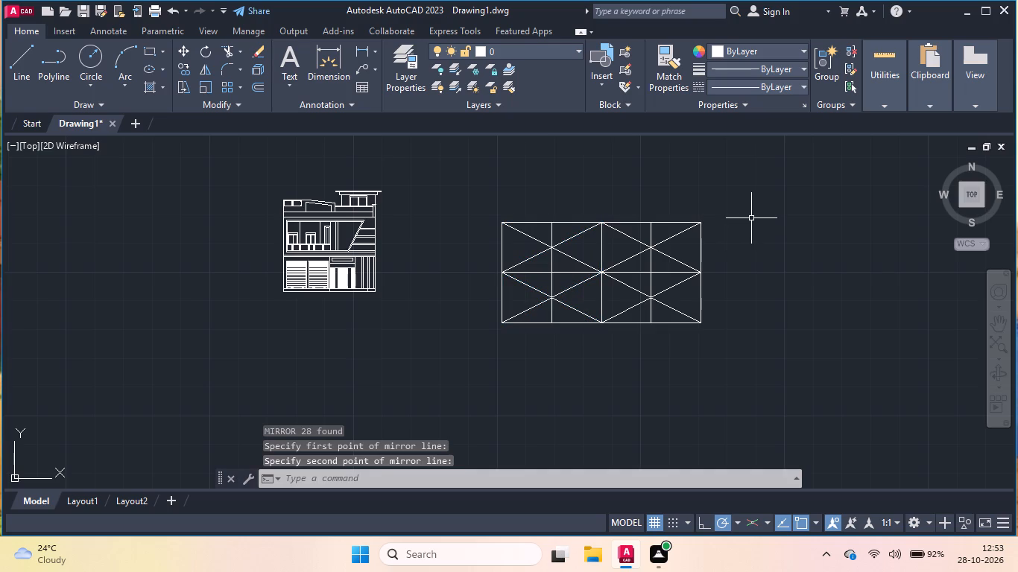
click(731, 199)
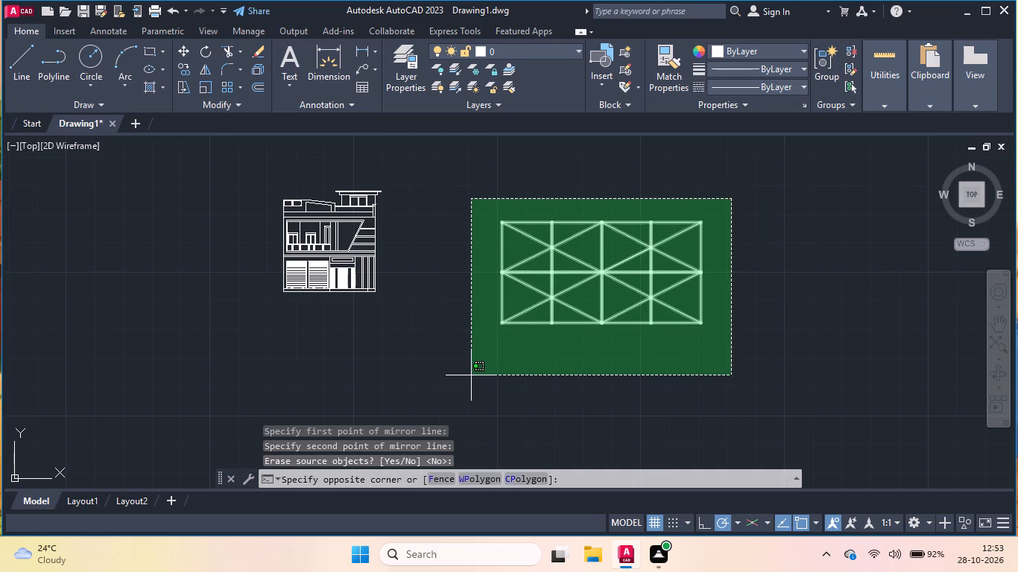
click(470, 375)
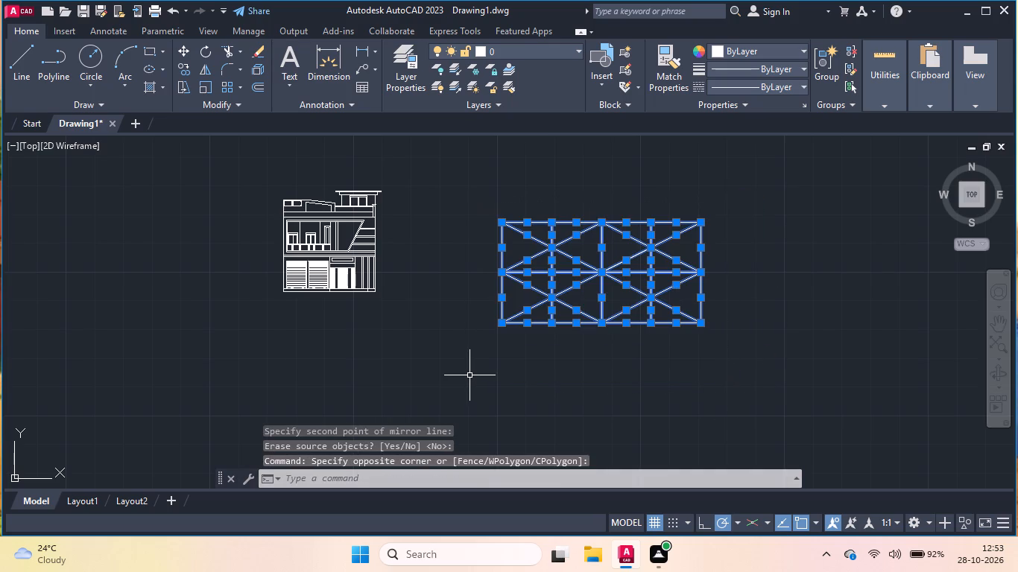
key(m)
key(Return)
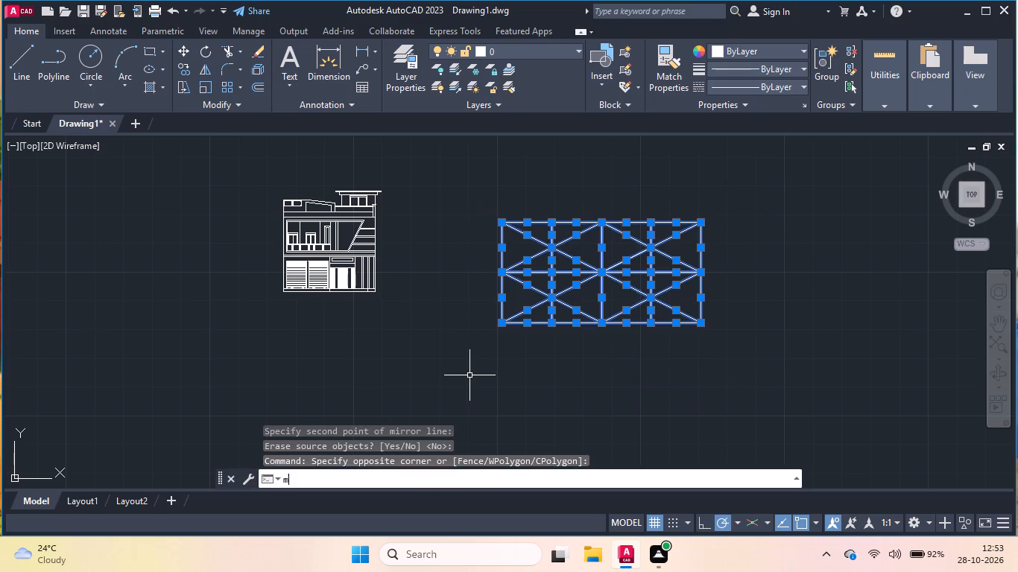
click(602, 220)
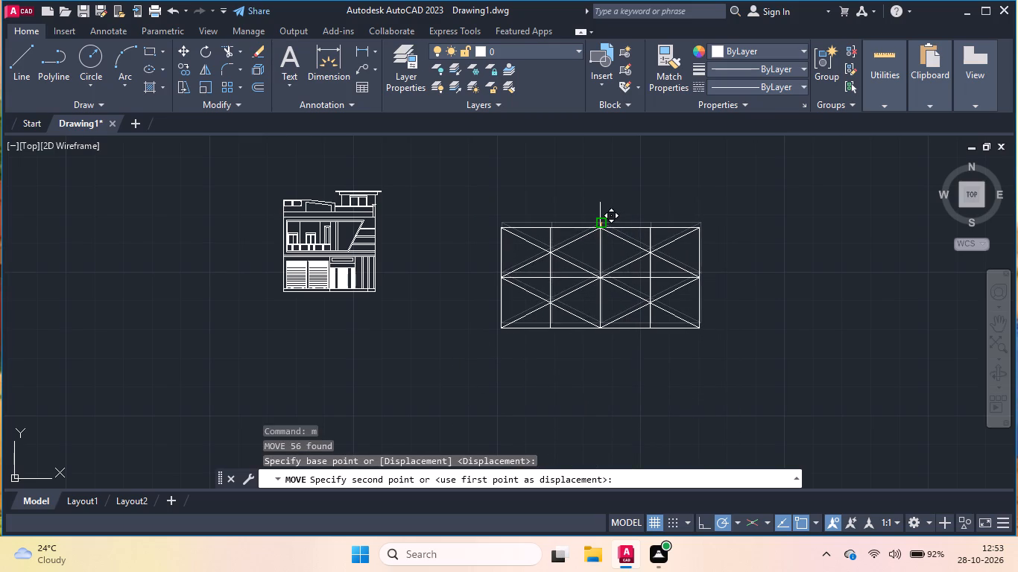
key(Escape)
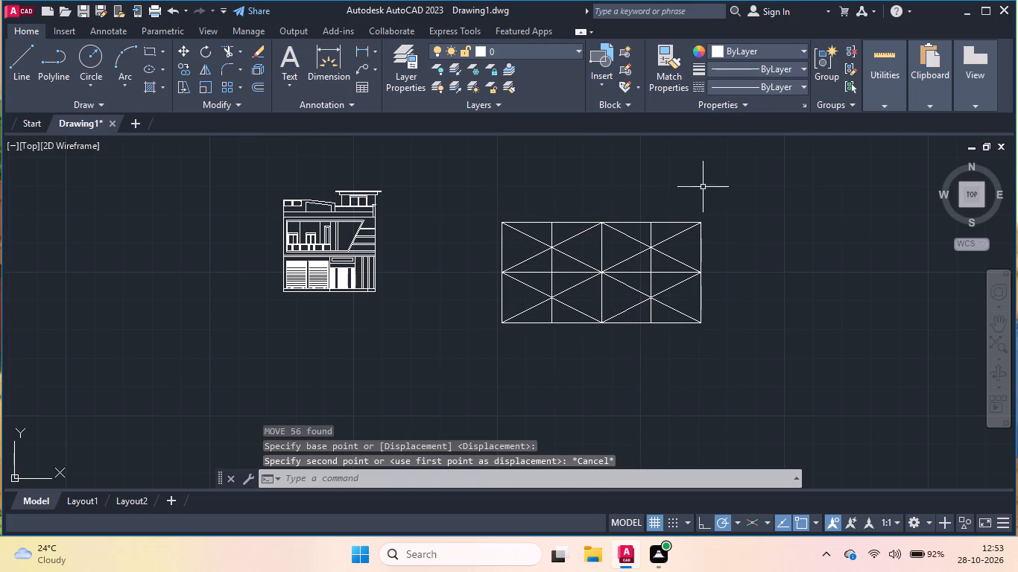
Mirror the two-by-two block of panels about its top edge, keeping the originals.
click(752, 199)
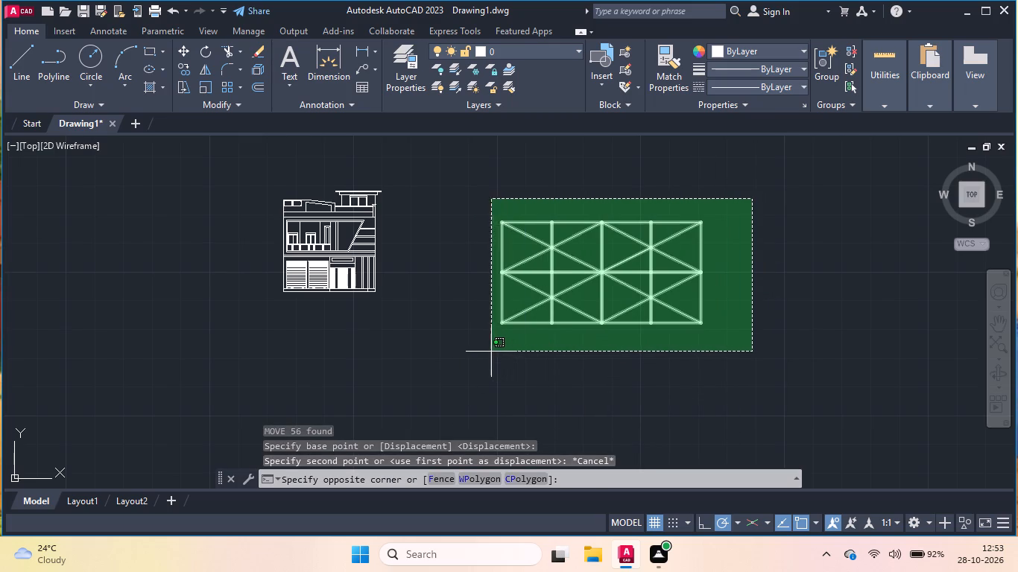
click(488, 349)
text(mi)
key(Return)
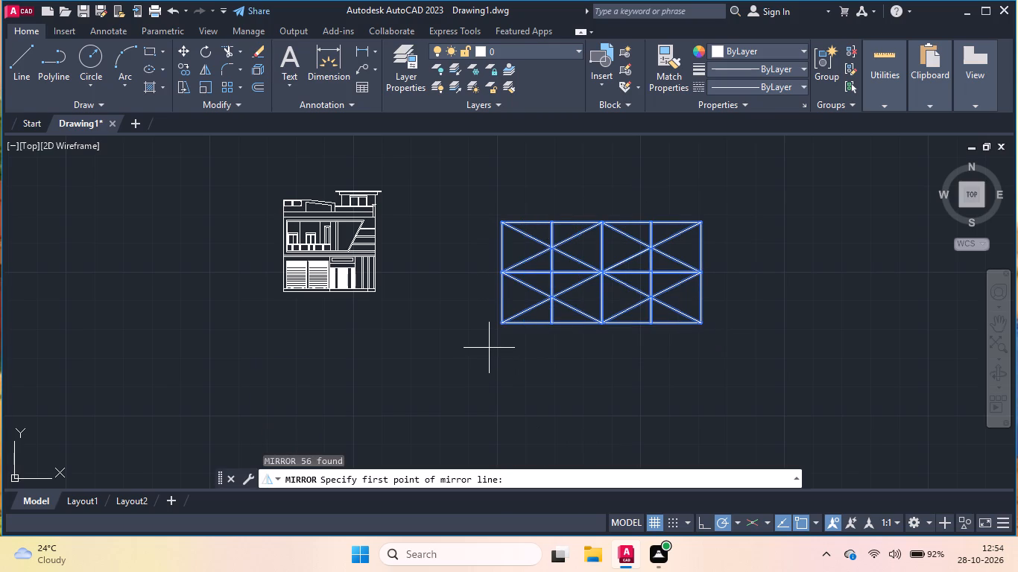
click(604, 221)
scroll(613, 292, down, 2)
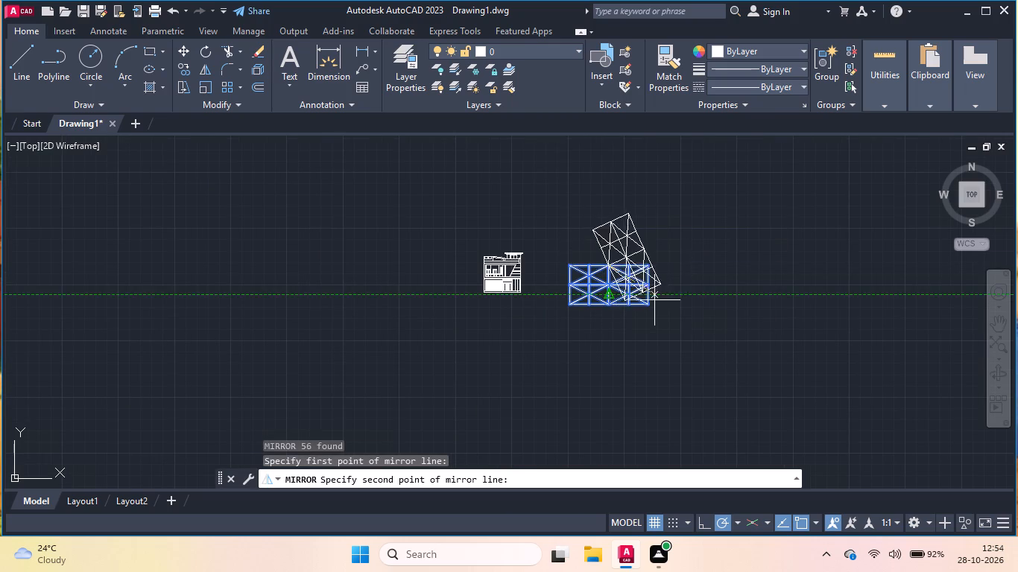
click(670, 264)
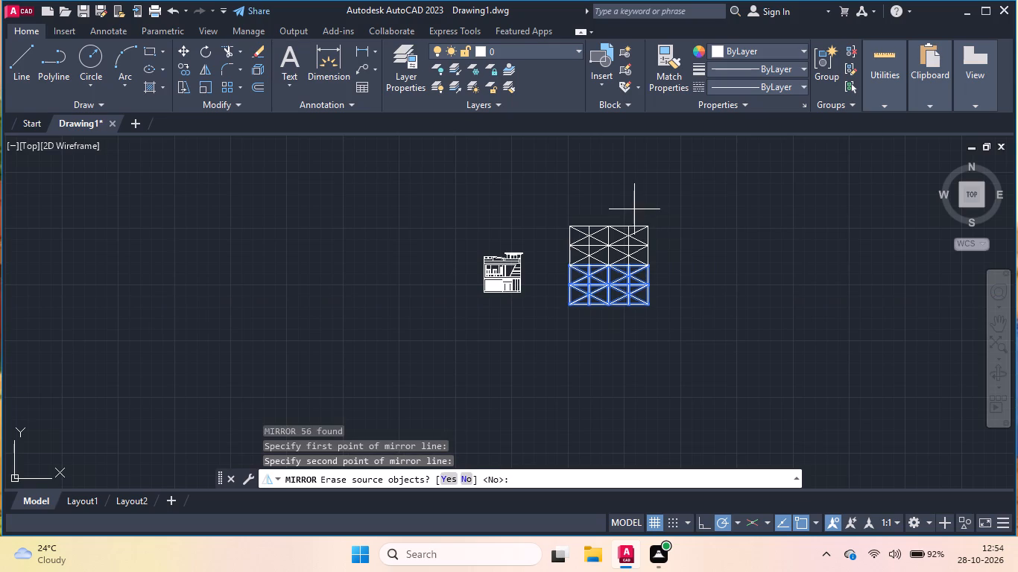
scroll(633, 208, up, 1)
key(Return)
key(Return)
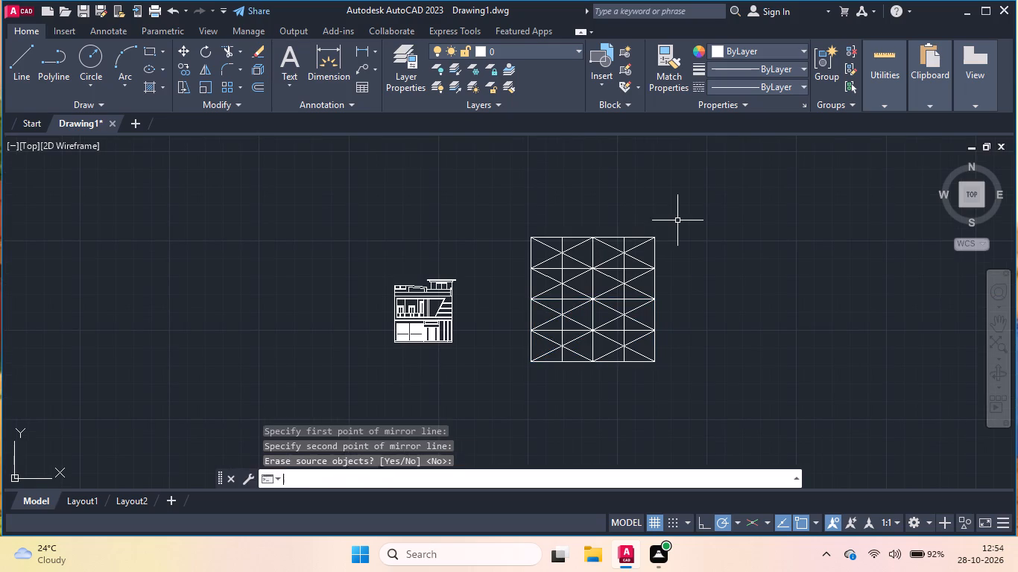
key(Return)
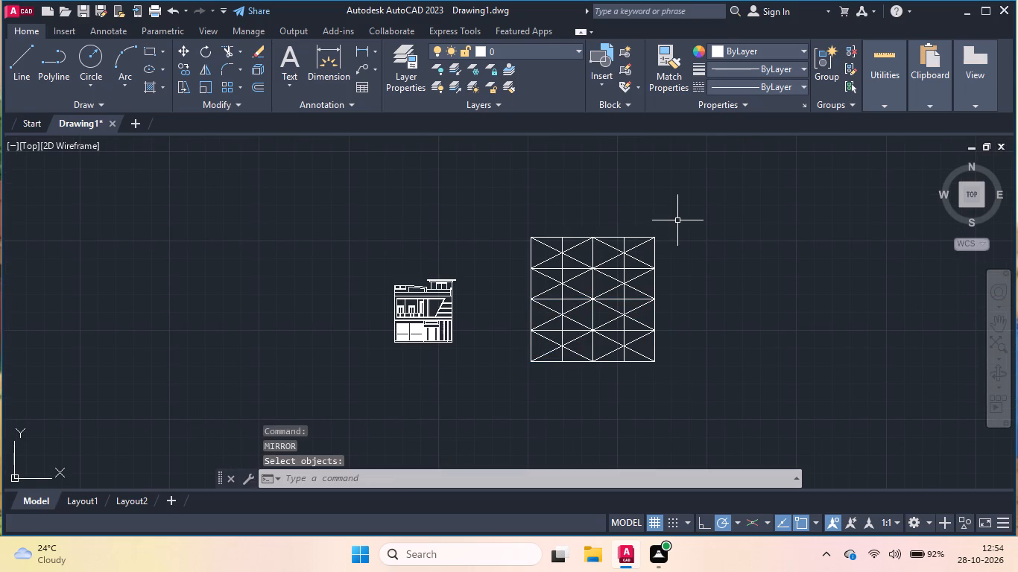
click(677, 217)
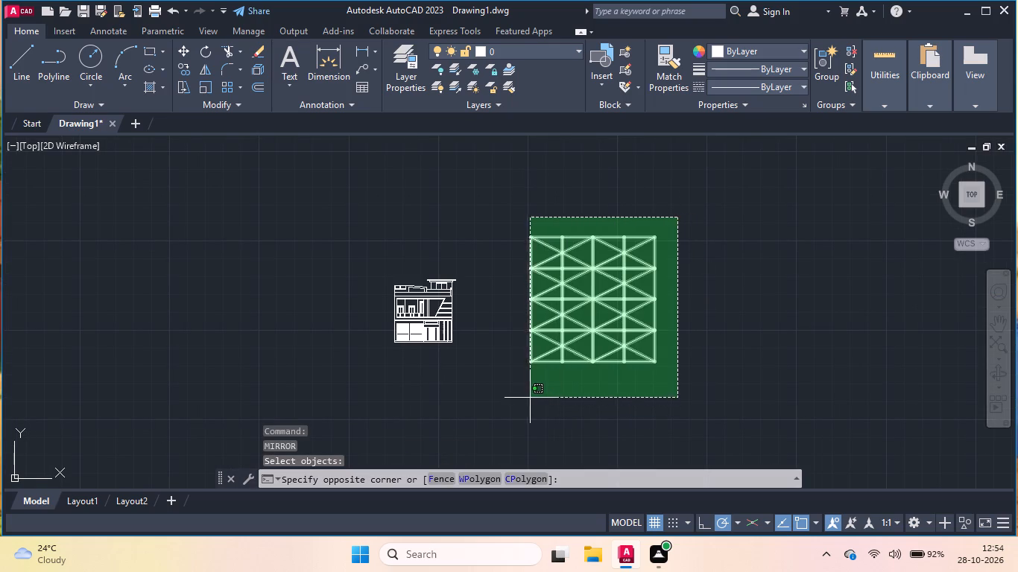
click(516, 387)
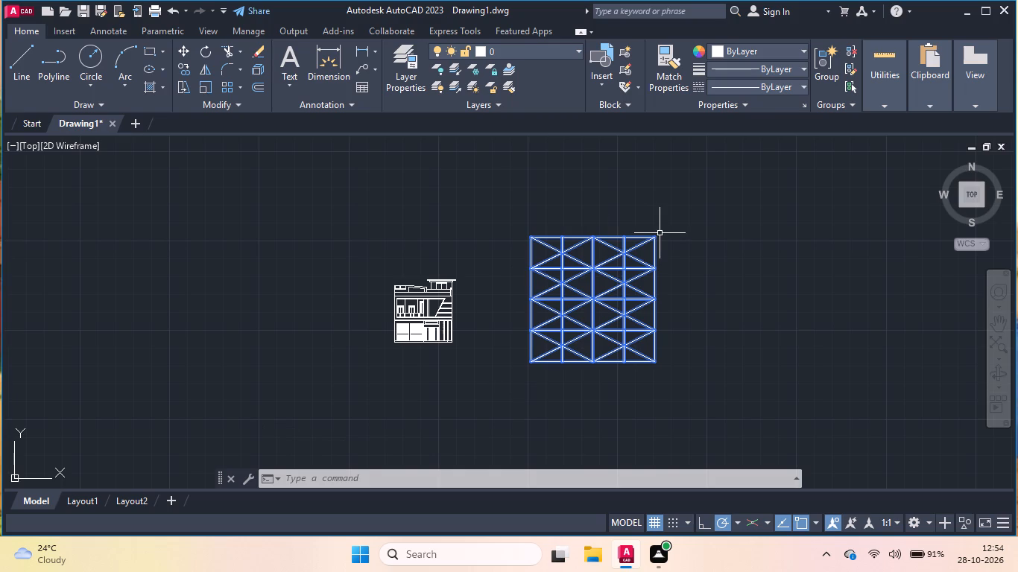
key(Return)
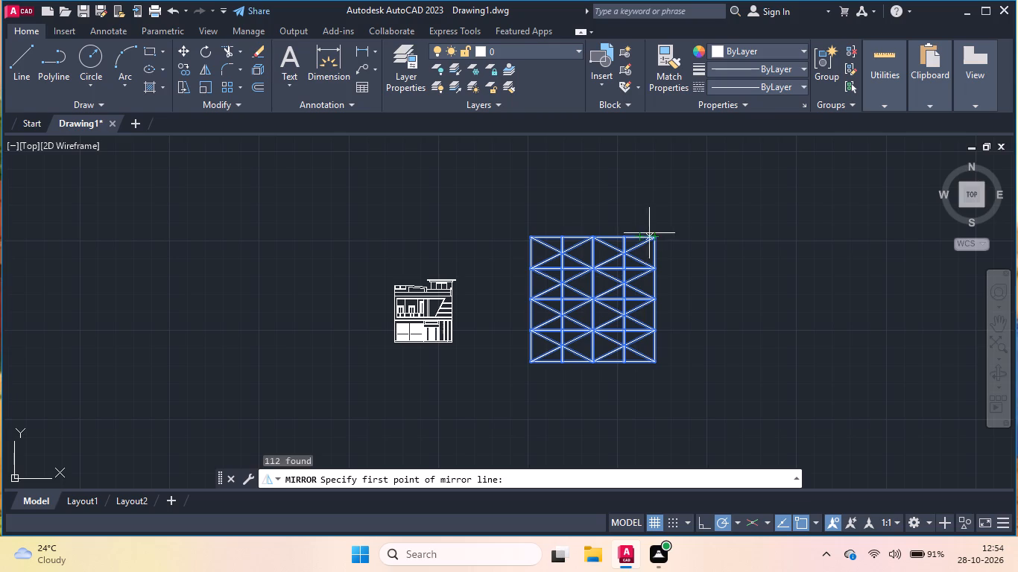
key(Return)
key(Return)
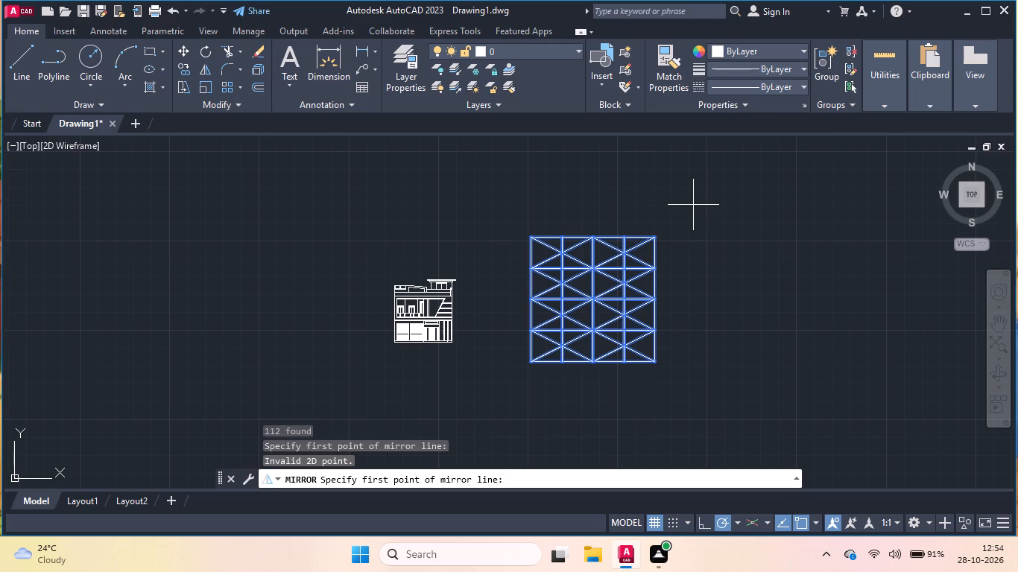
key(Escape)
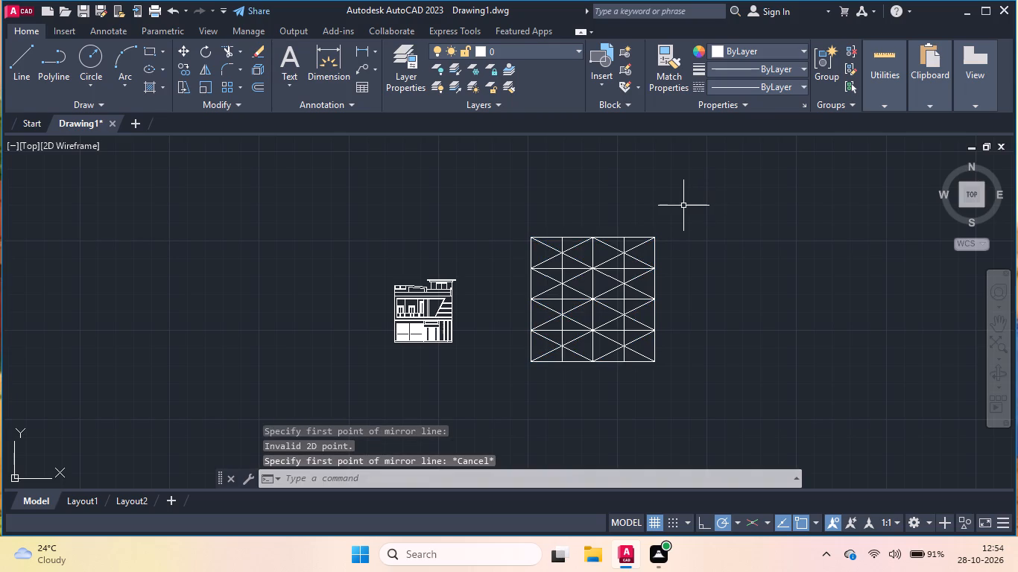
Mirror the whole square block of panels about its vertical edge farthest from the building elevation, keeping the originals.
click(668, 205)
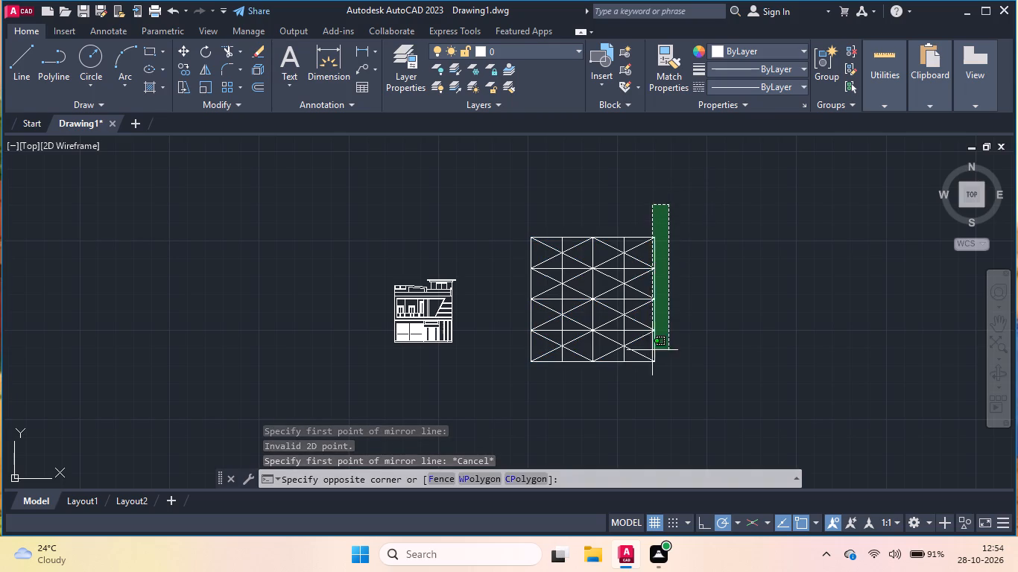
click(521, 369)
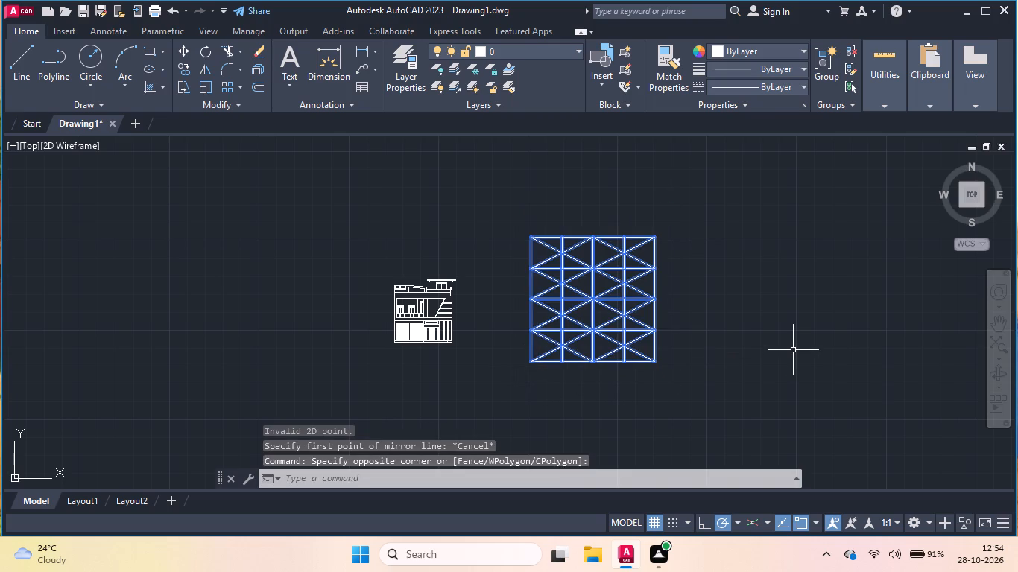
text(mi)
key(Return)
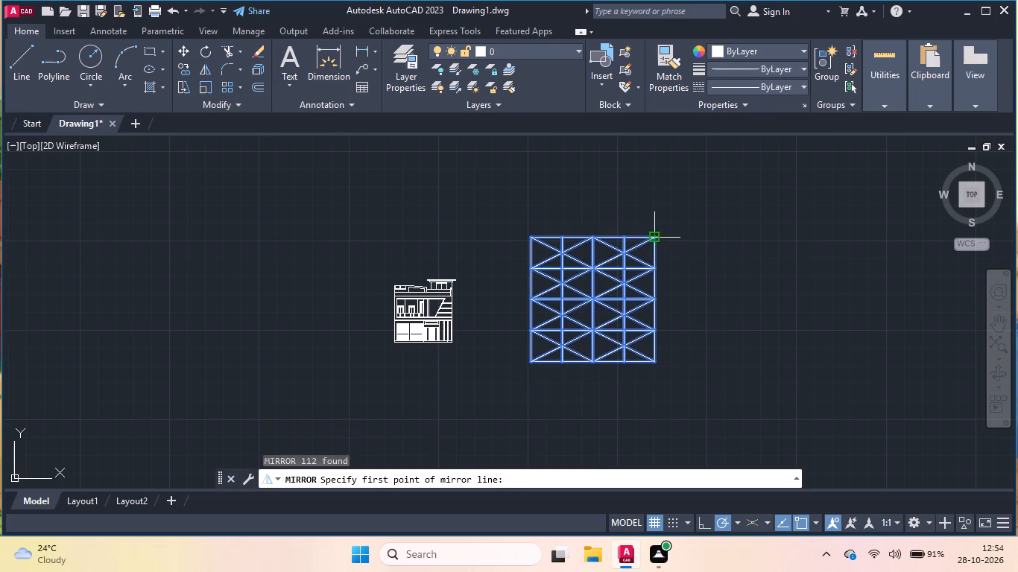
click(649, 232)
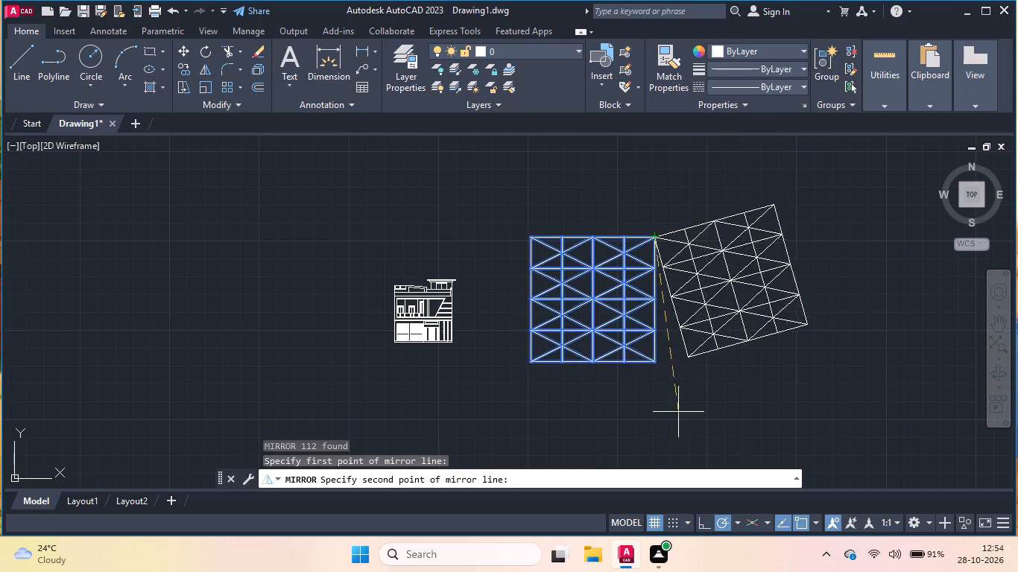
click(654, 431)
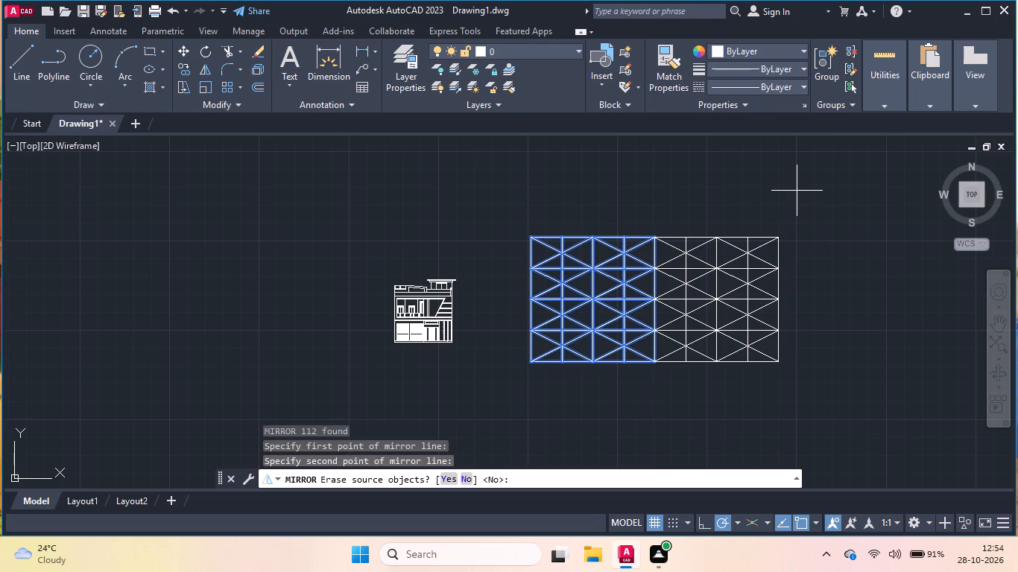
key(Return)
Mirror the entire widened panel grid about its horizontal top edge to extend the pattern upward.
click(803, 188)
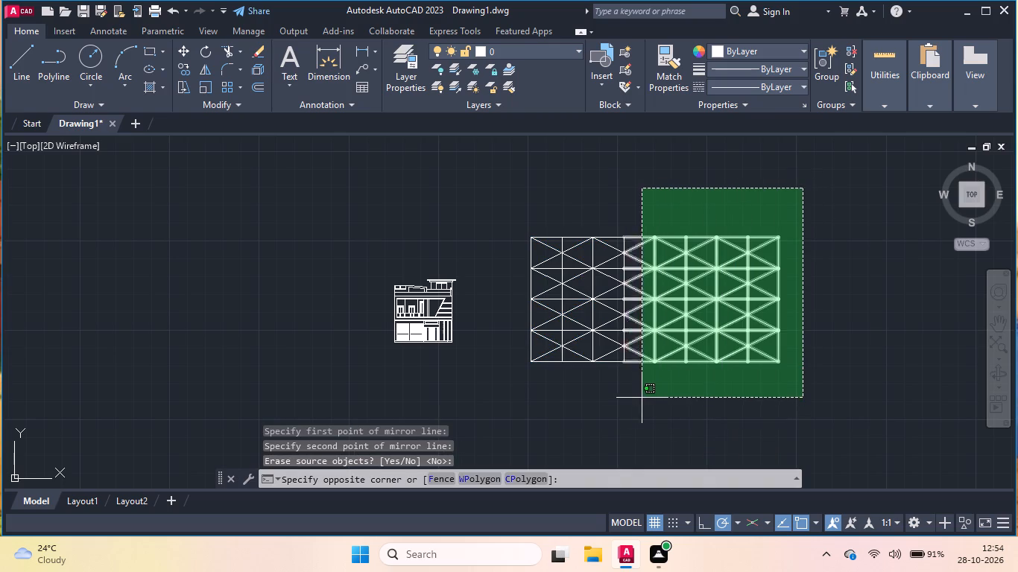
click(519, 390)
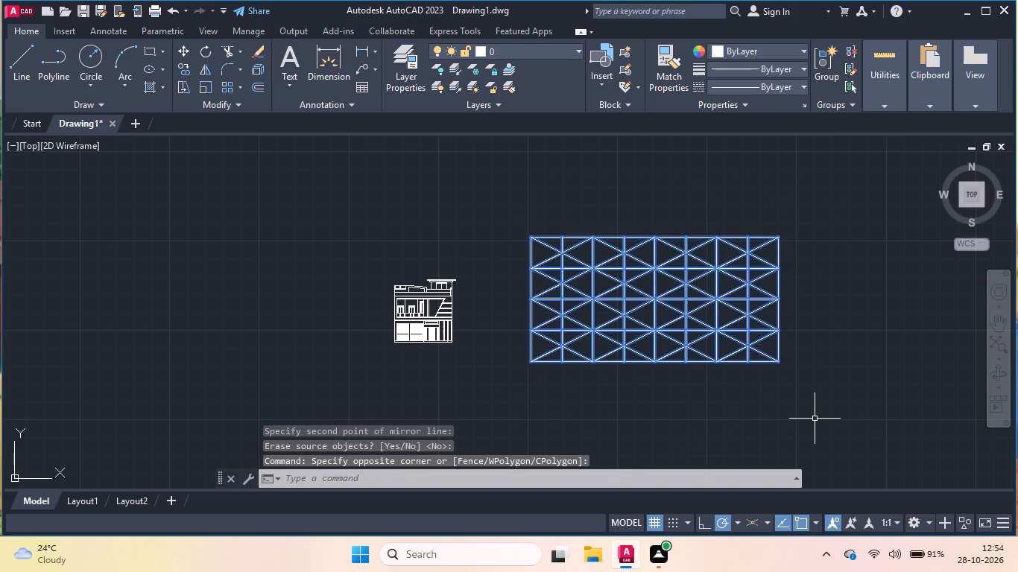
key(m)
key(i)
key(Return)
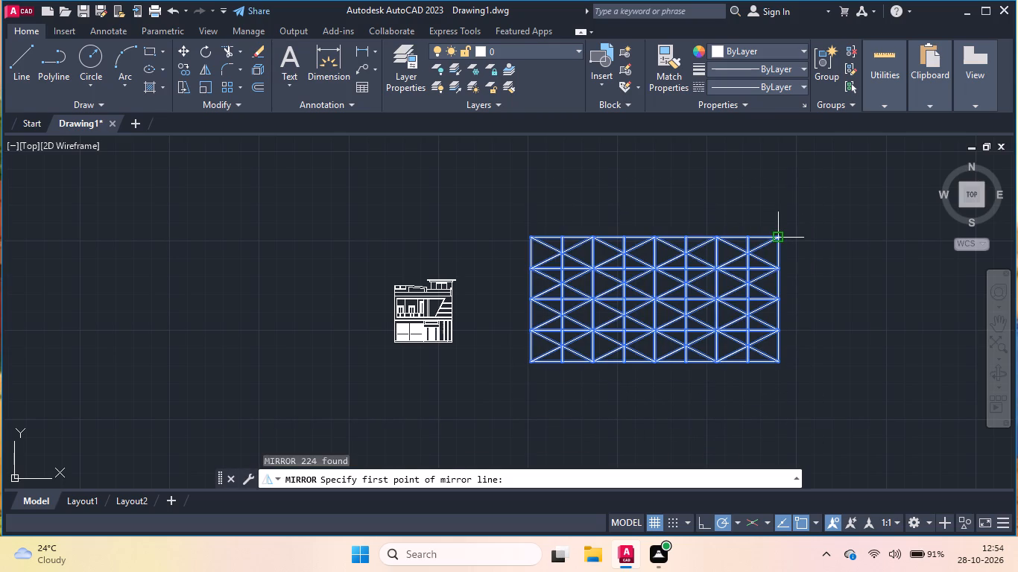
click(782, 234)
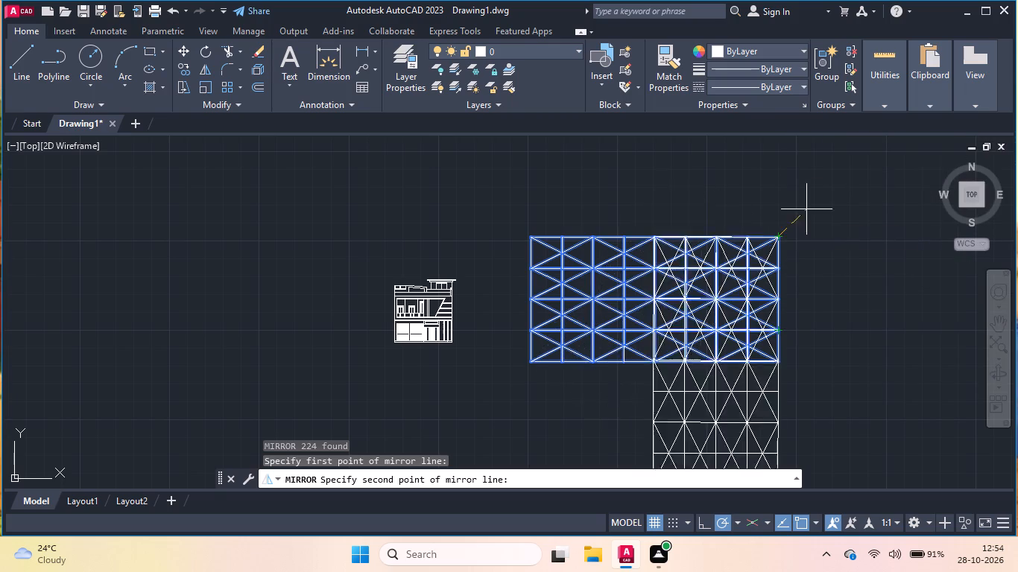
click(832, 241)
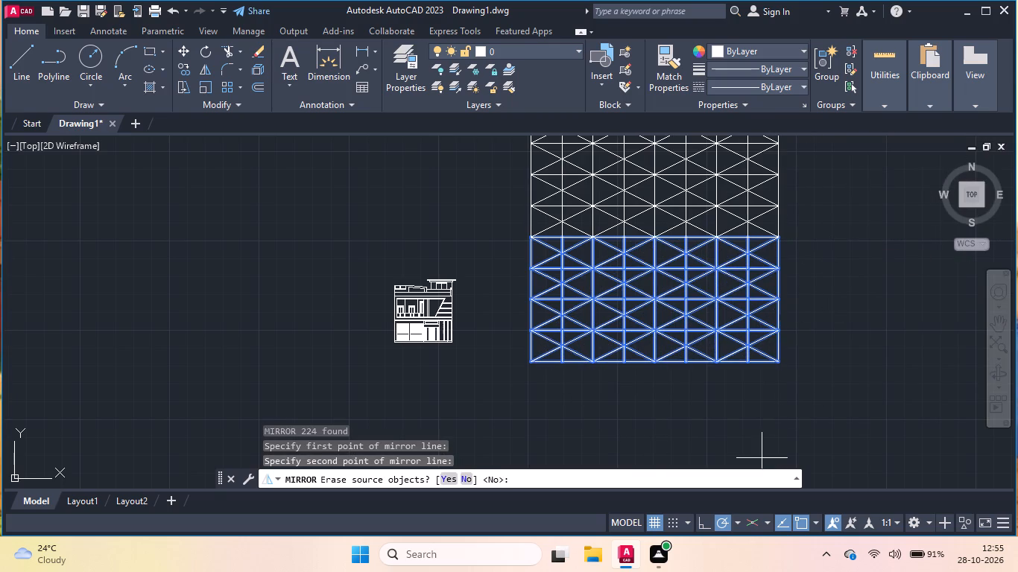
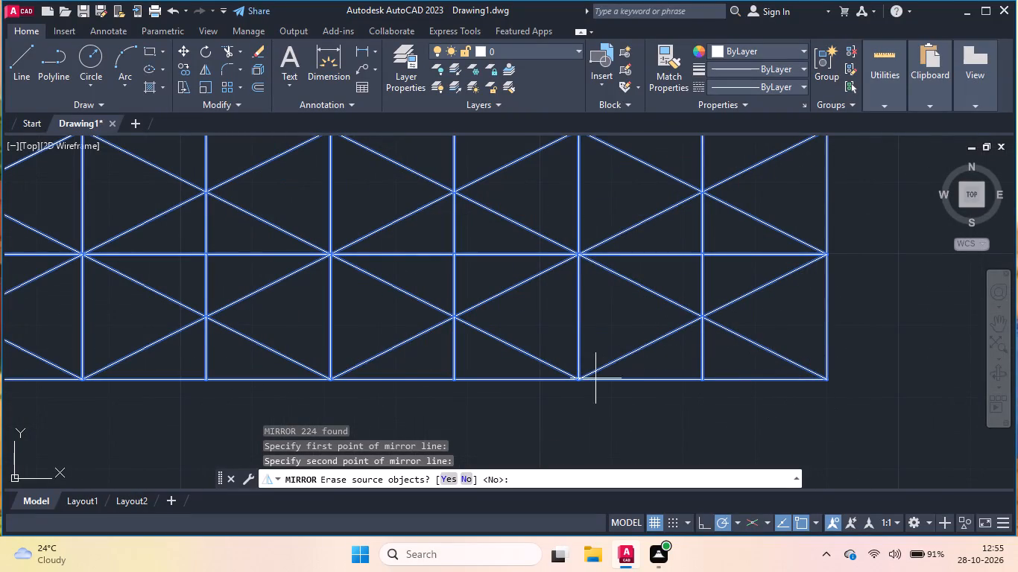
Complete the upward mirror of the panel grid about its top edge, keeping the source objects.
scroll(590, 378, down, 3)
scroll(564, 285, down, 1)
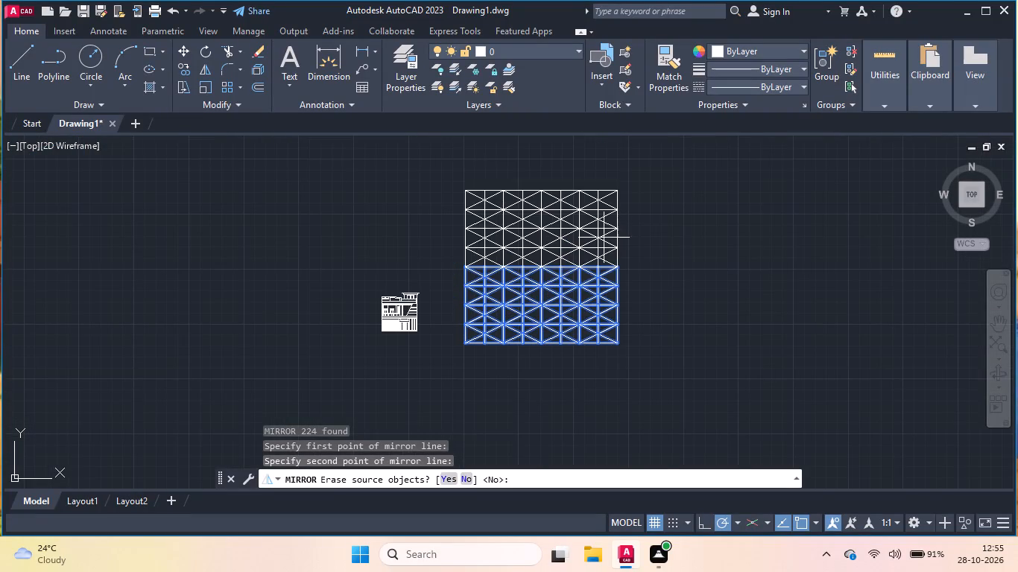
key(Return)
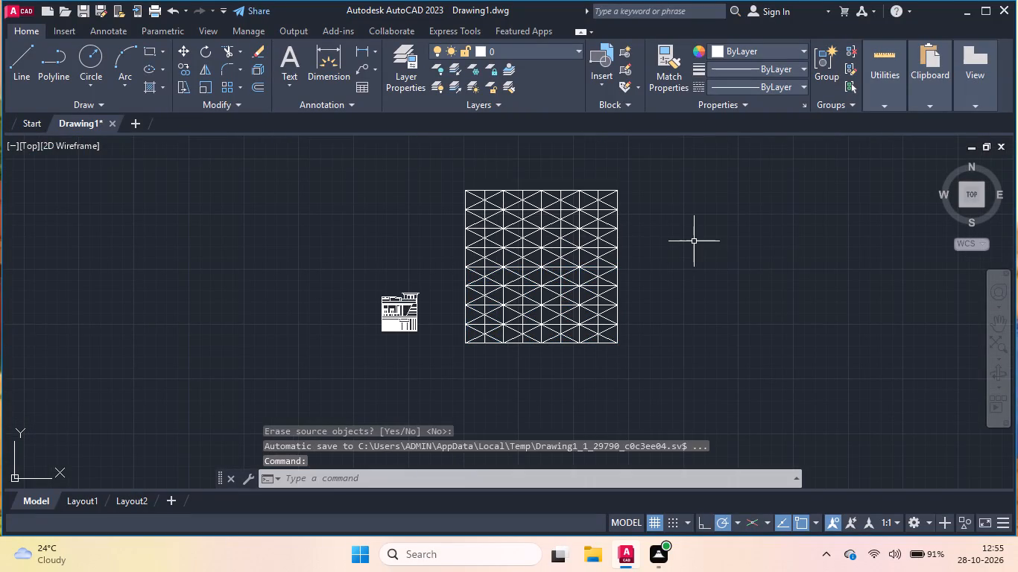
Delete the entire panel grid beside the building elevation.
scroll(401, 320, up, 5)
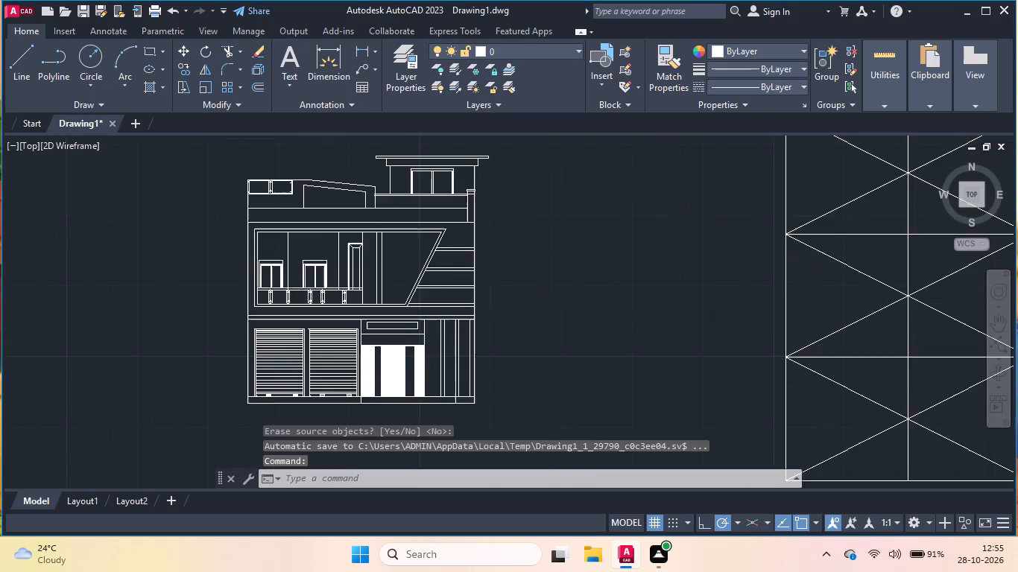
scroll(421, 325, down, 1)
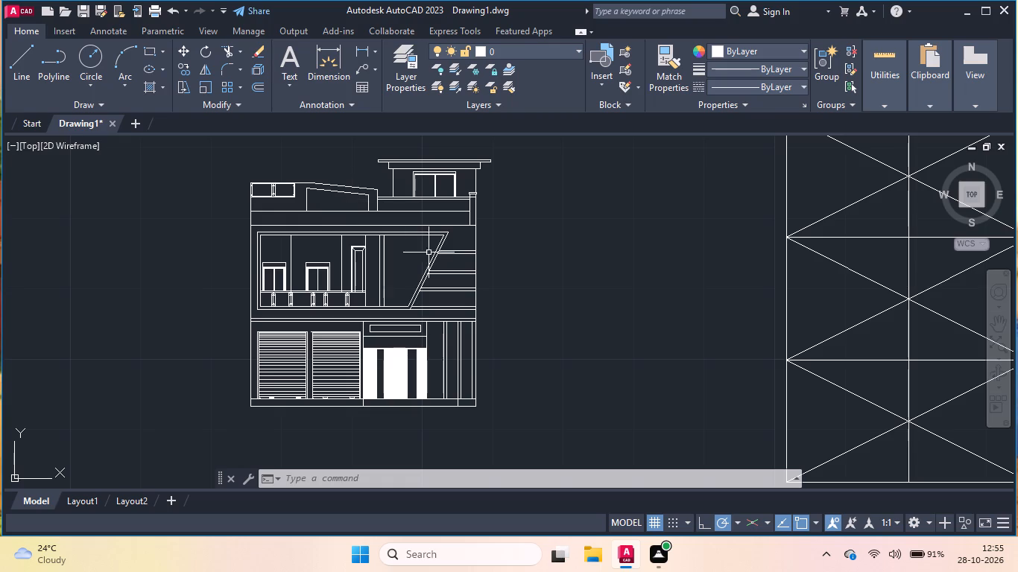
scroll(496, 258, down, 2)
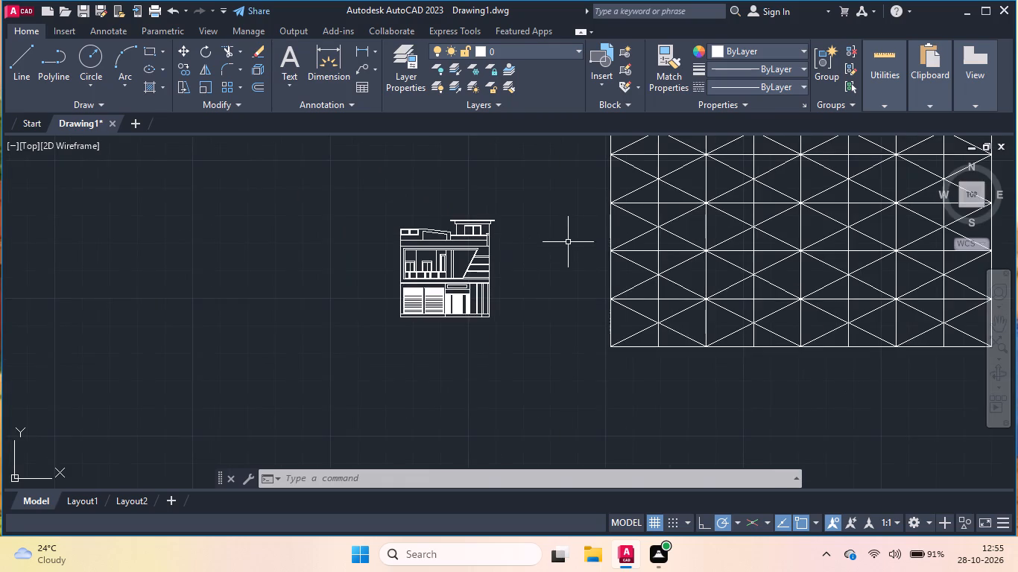
scroll(568, 246, down, 3)
scroll(573, 197, up, 1)
scroll(617, 126, up, 3)
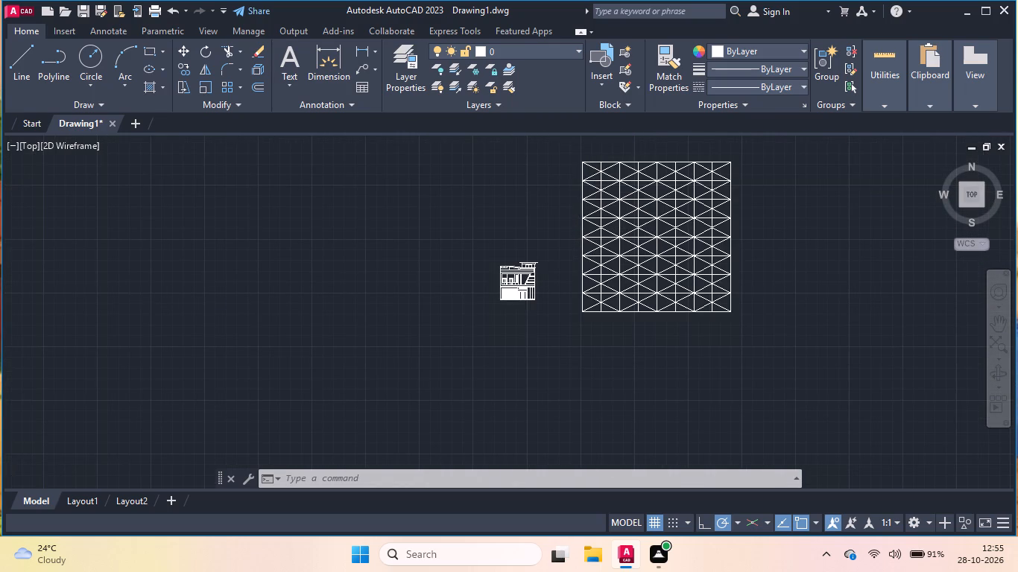
click(517, 163)
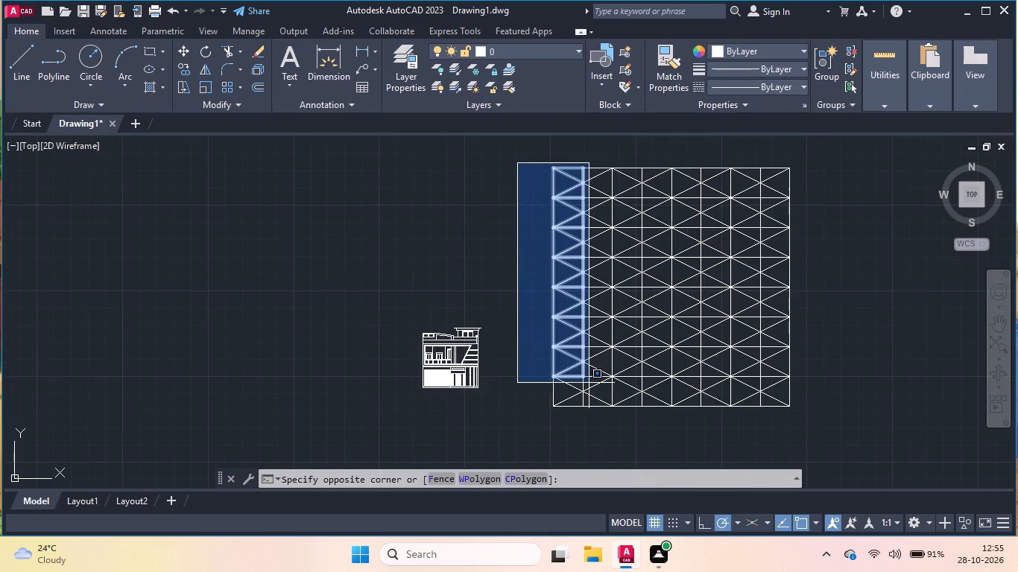
click(820, 421)
key(Delete)
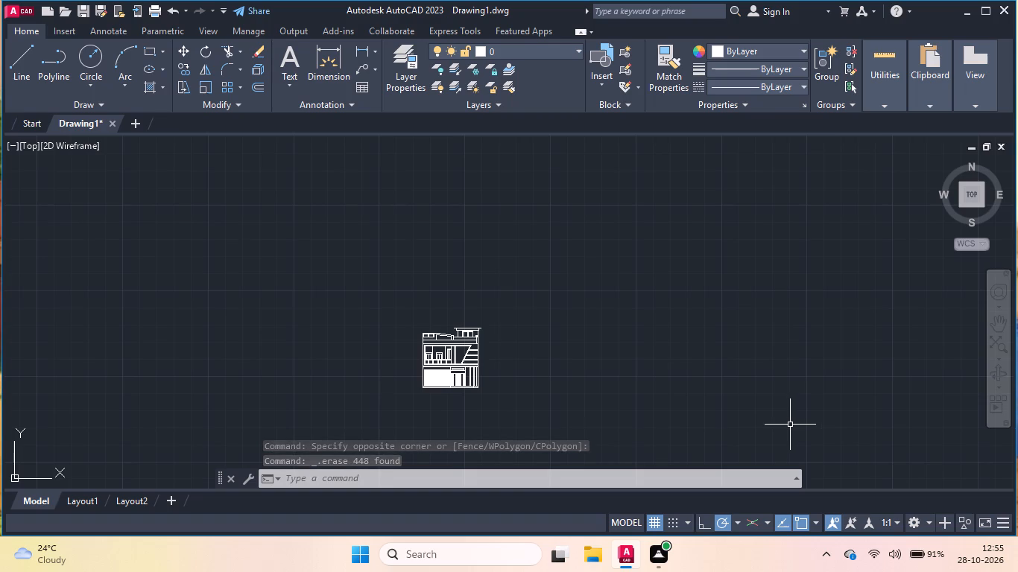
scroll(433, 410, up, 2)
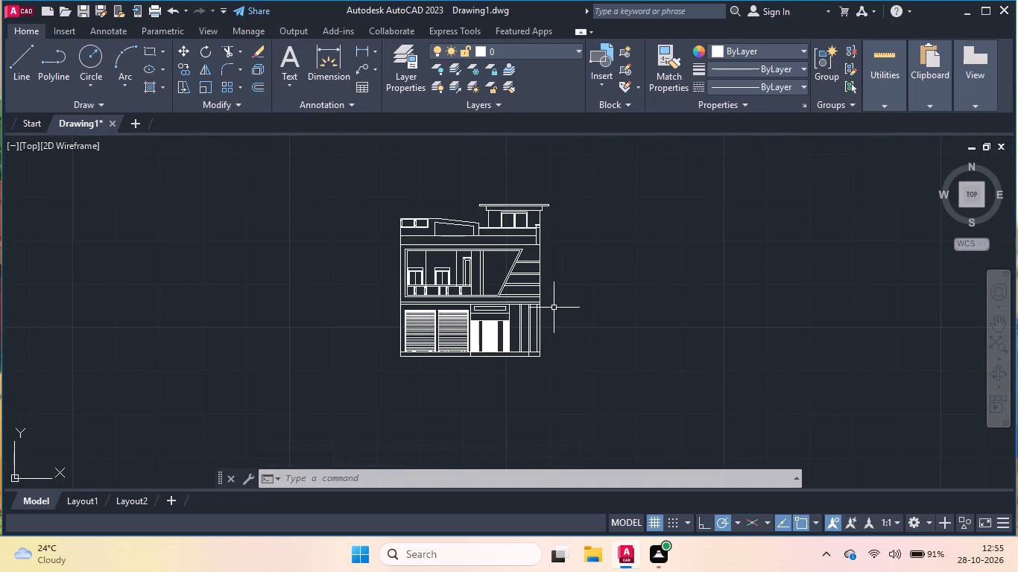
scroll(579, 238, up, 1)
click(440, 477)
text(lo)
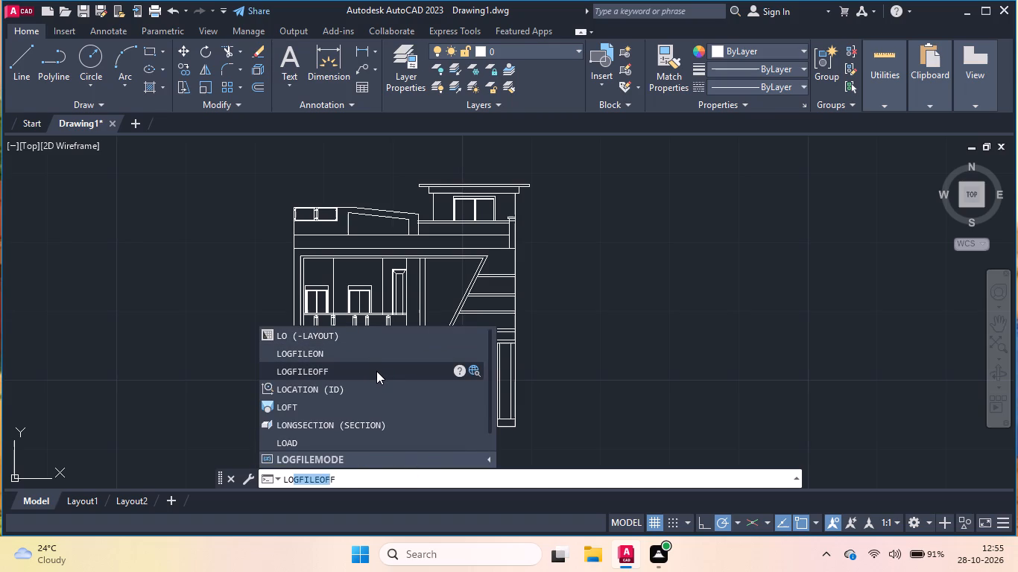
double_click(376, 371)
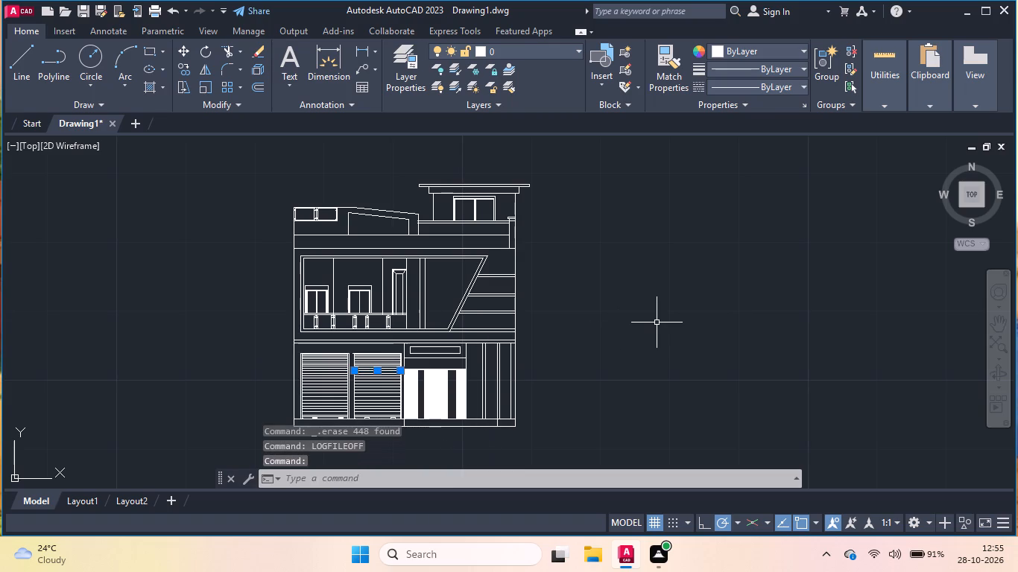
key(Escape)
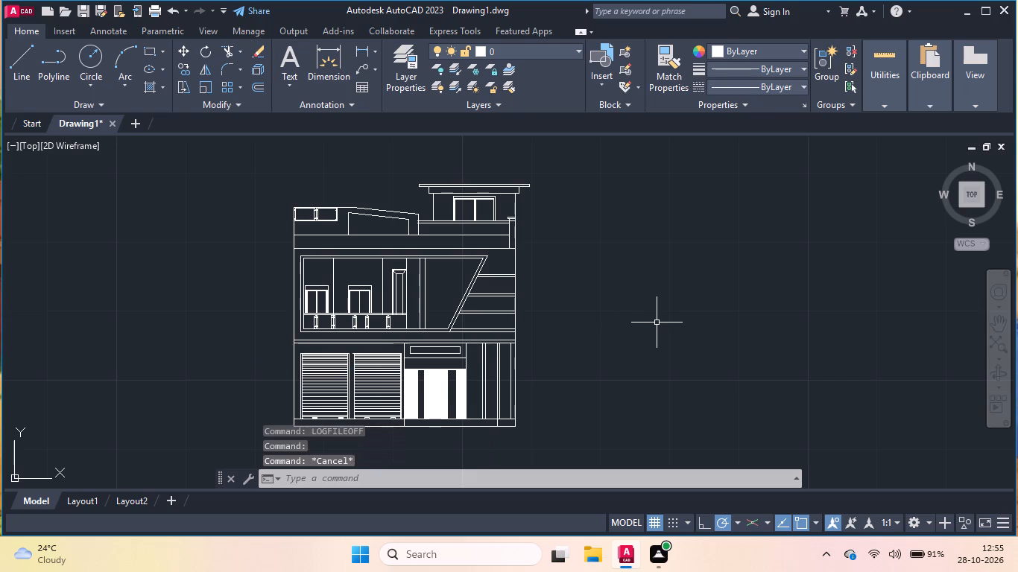
Save the drawing in Documents under the file name 1.
key(ctrl+s)
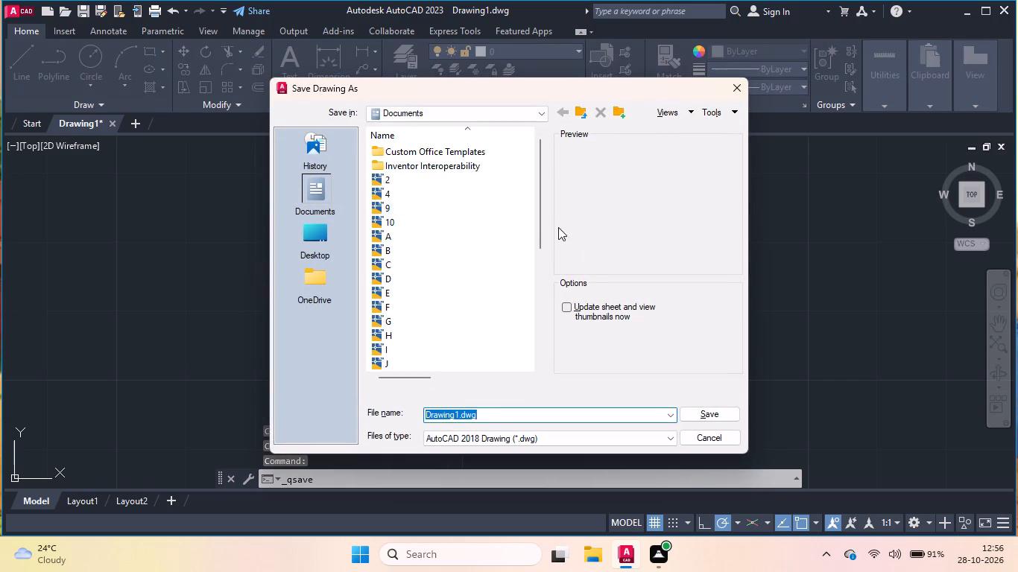
click(534, 412)
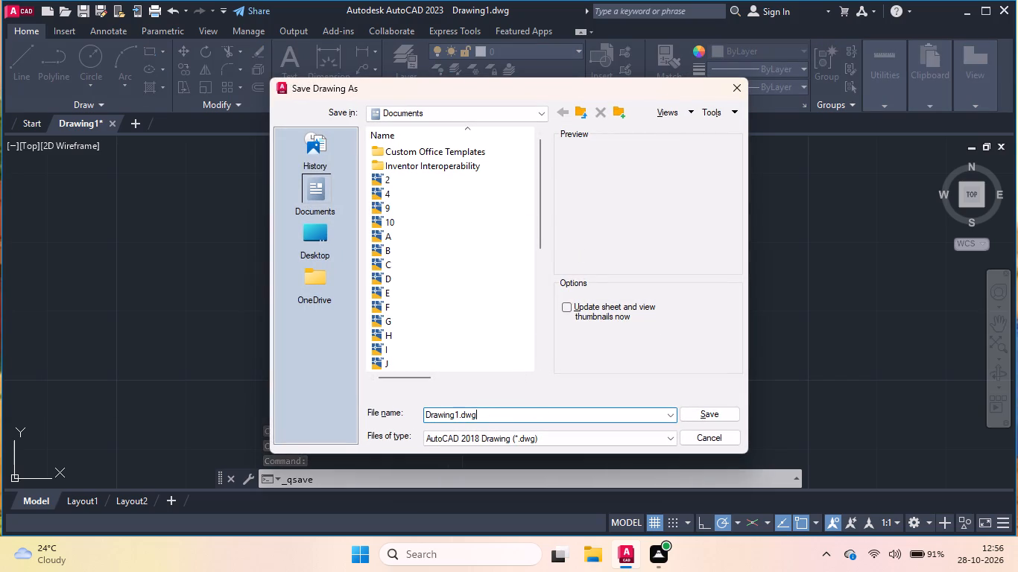
key(BackSpace)
key(BackSpace)
key(BackSpace)
key(BackSpace)
key(BackSpace)
key(BackSpace)
key(BackSpace)
key(BackSpace)
key(BackSpace)
key(BackSpace)
key(BackSpace)
key(BackSpace)
key(BackSpace)
key(BackSpace)
key(BackSpace)
key(BackSpace)
key(BackSpace)
key(BackSpace)
key(BackSpace)
key(BackSpace)
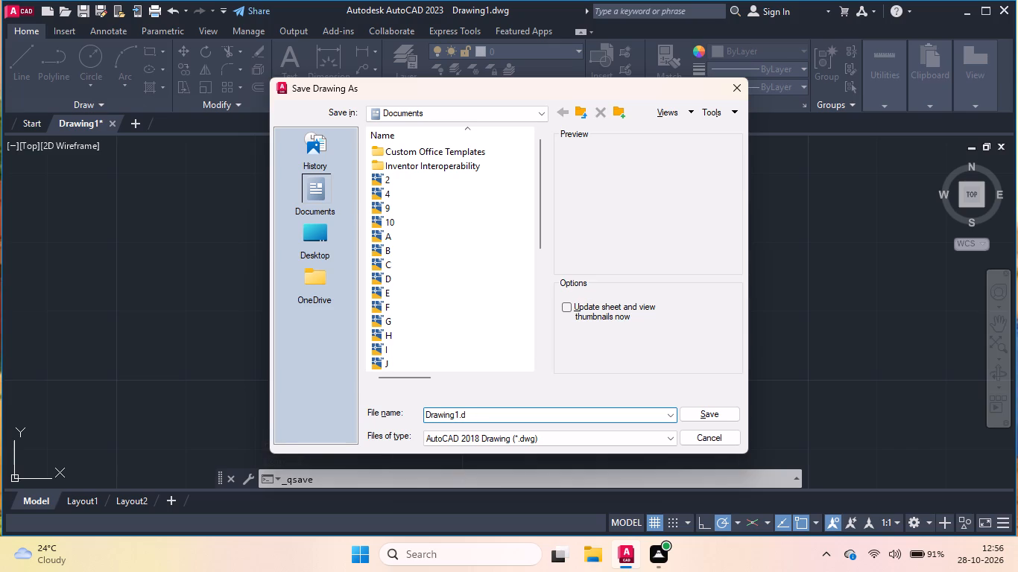
key(1)
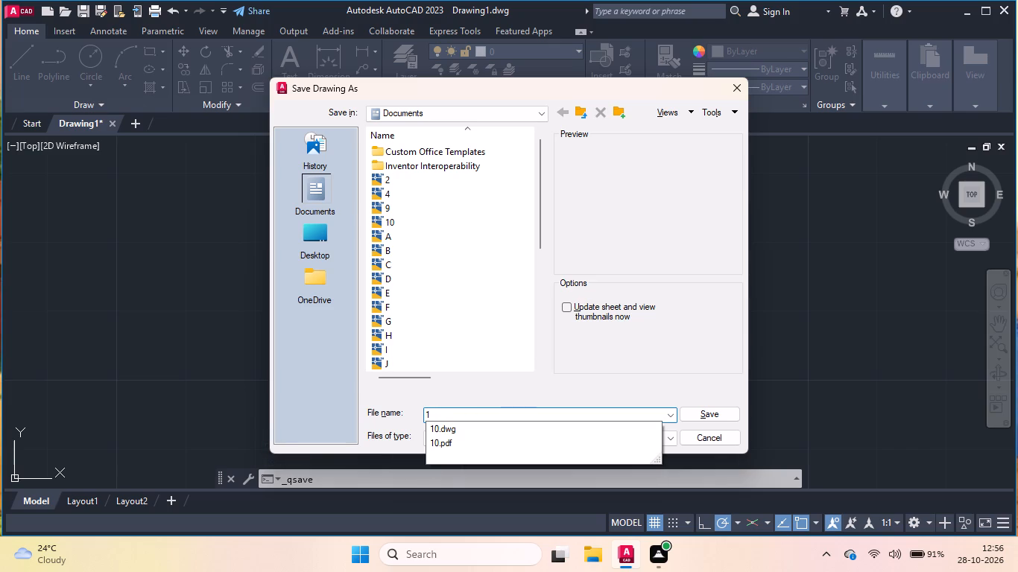
key(Return)
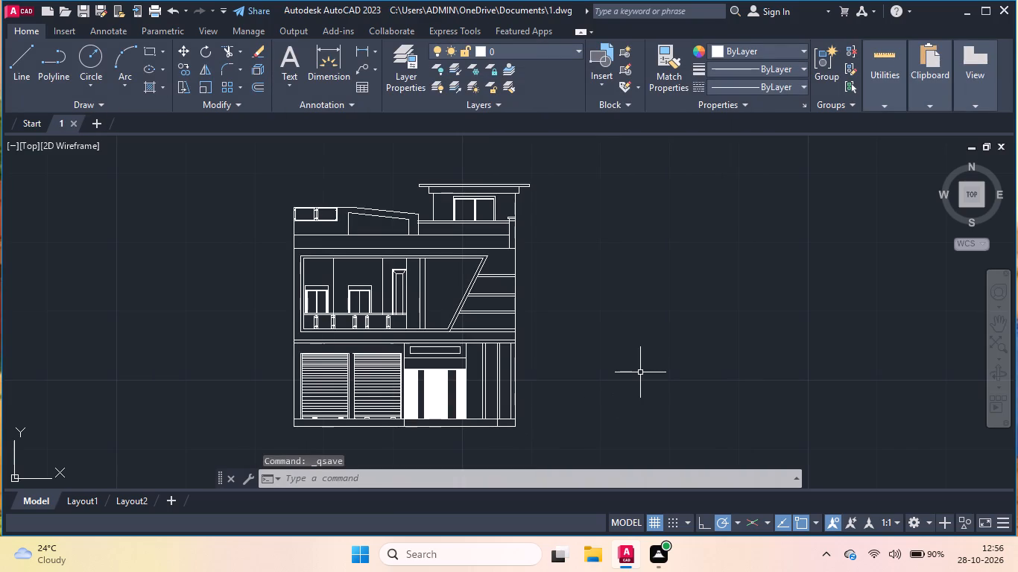
Set up a plot with the DWG To PDF.pc3 plotter and a Window plot area enclosing the whole building elevation.
text(plot)
key(Return)
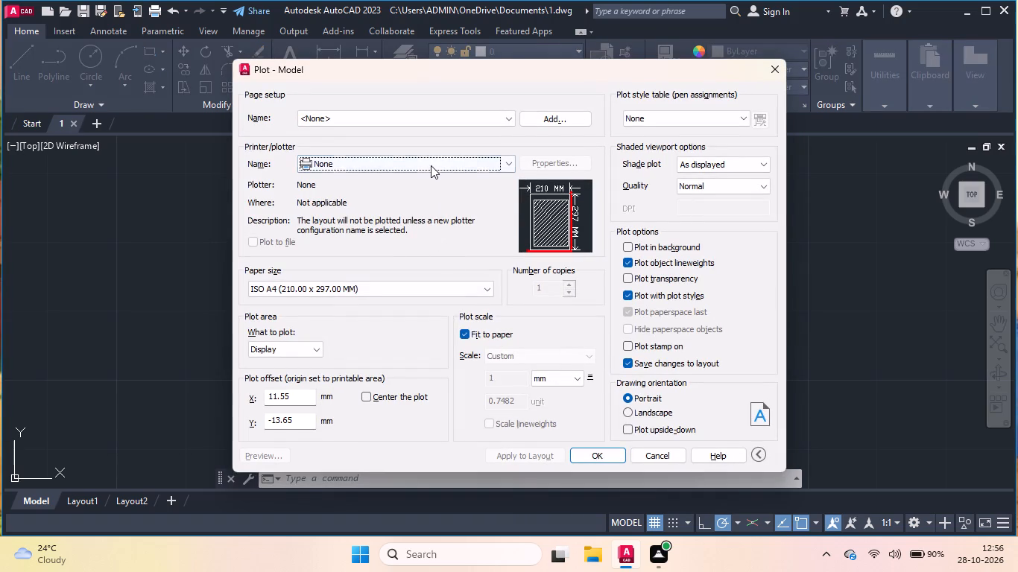
click(431, 165)
click(400, 310)
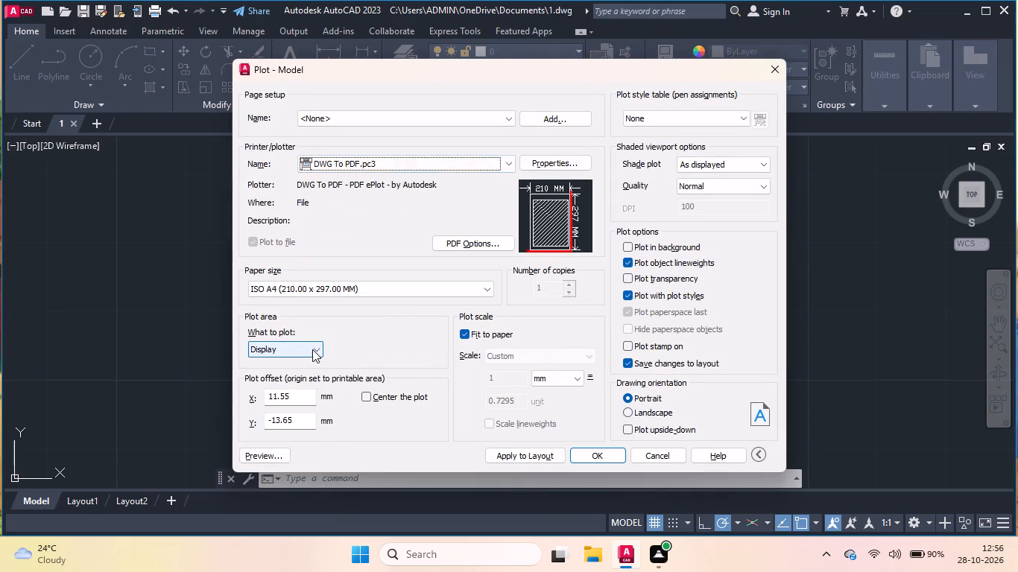
click(312, 349)
click(303, 390)
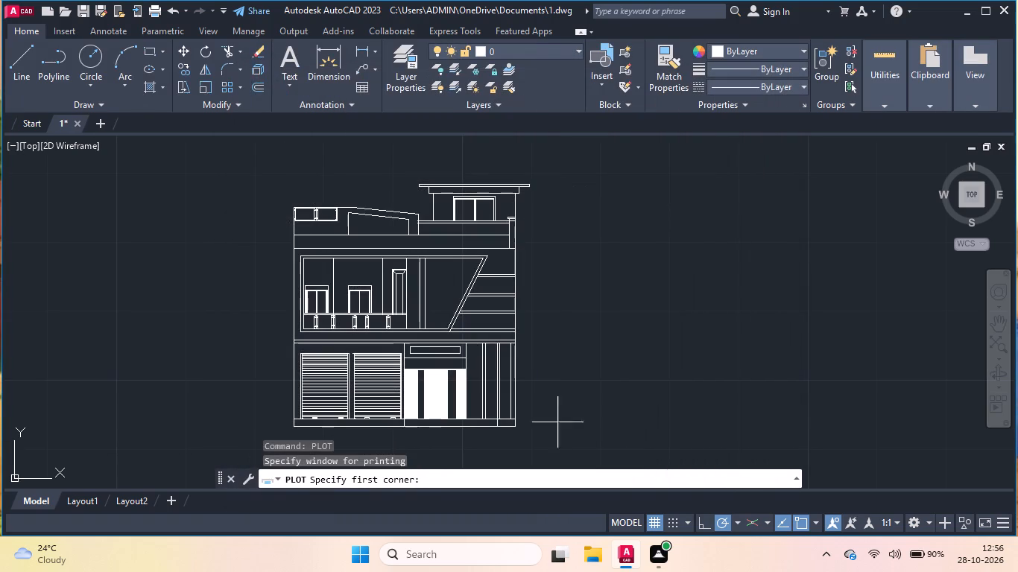
click(265, 161)
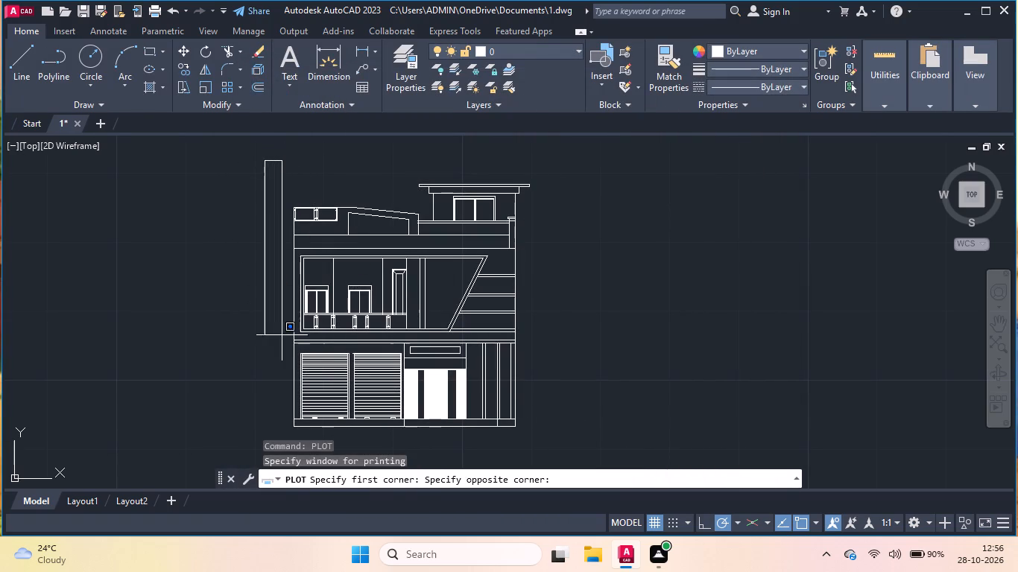
click(565, 445)
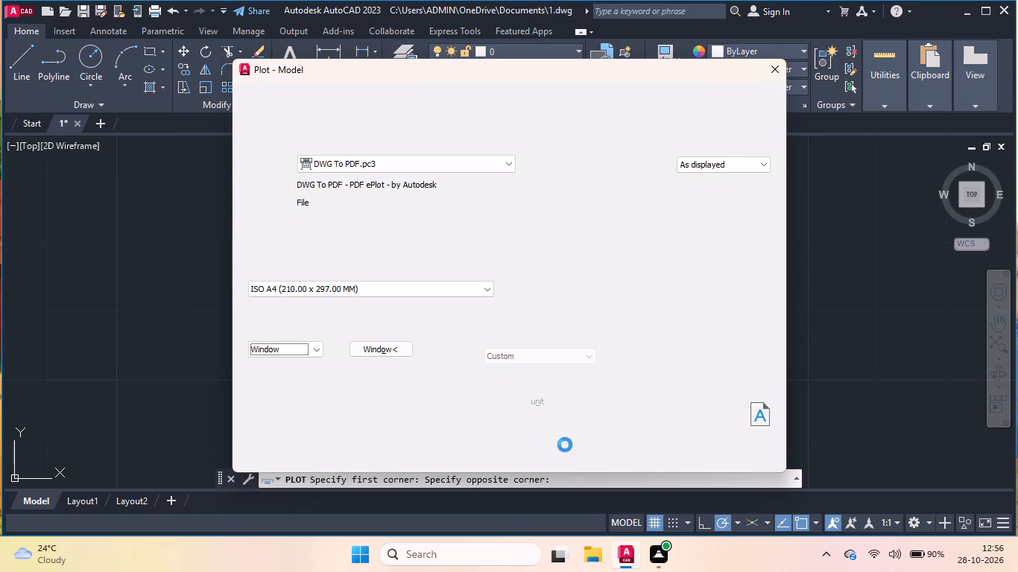
Plot the elevation to a PDF file named 1 in Documents.
double_click(588, 454)
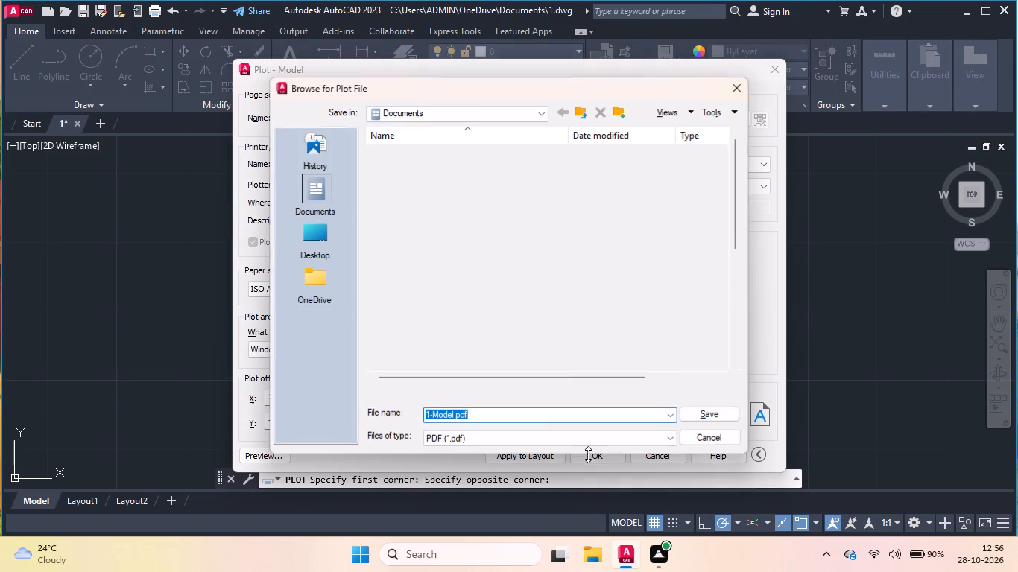
double_click(477, 411)
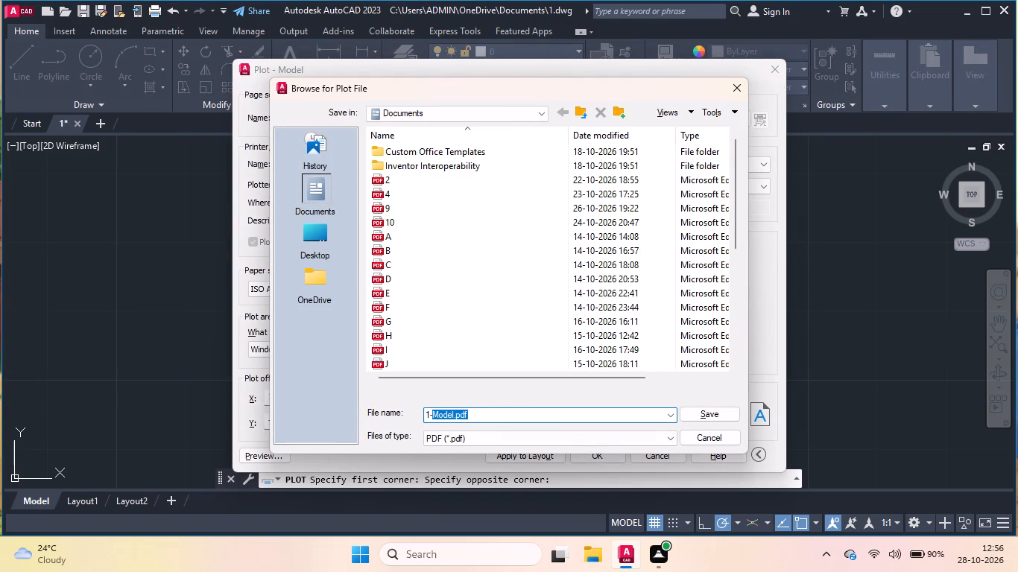
key(BackSpace)
key(BackSpace)
key(BackSpace)
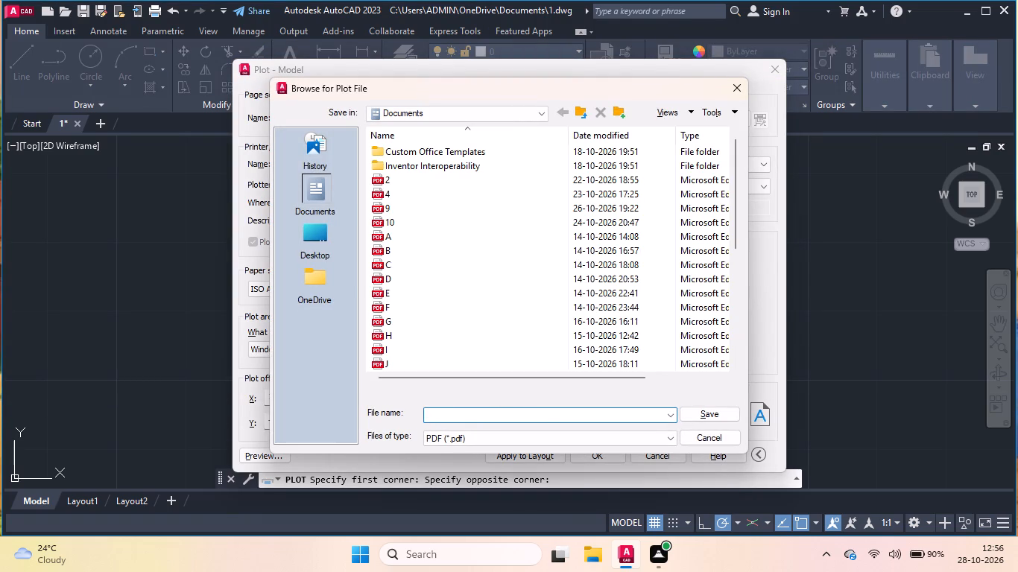
key(1)
key(Return)
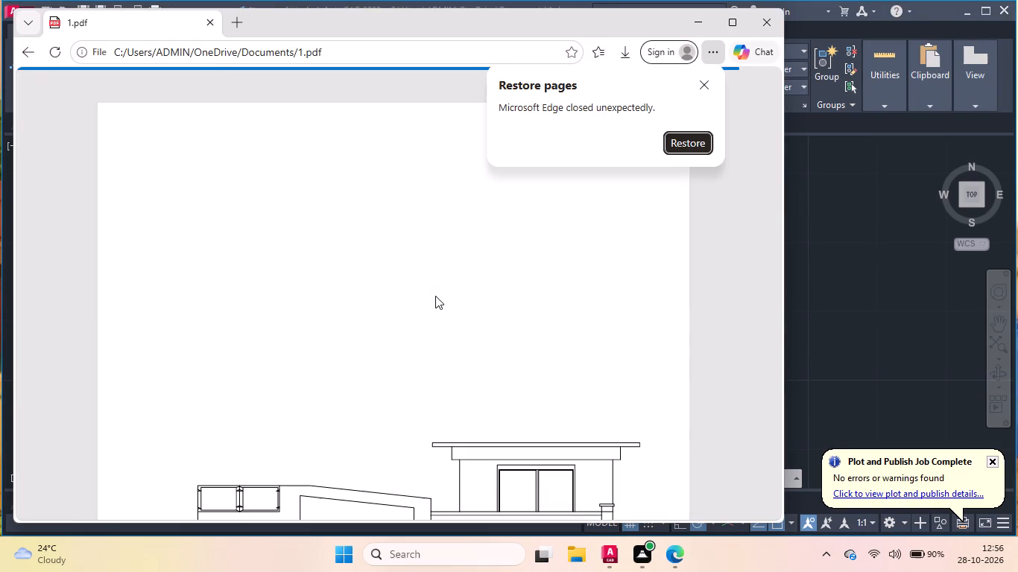
Examine the building elevation from roof to ground floor in the plotted PDF, and switch back to AutoCAD.
scroll(431, 294, down, 5)
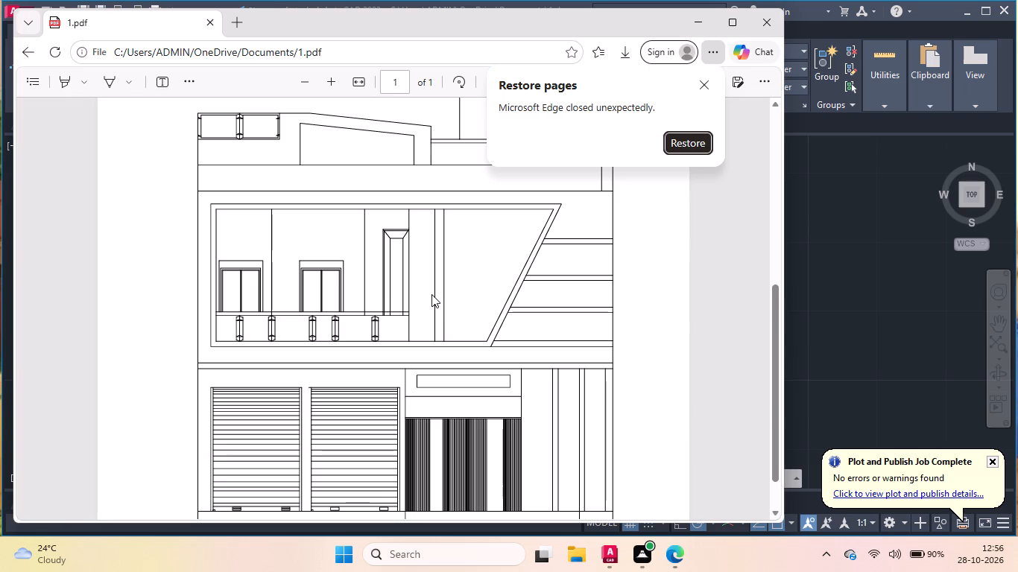
scroll(358, 261, down, 4)
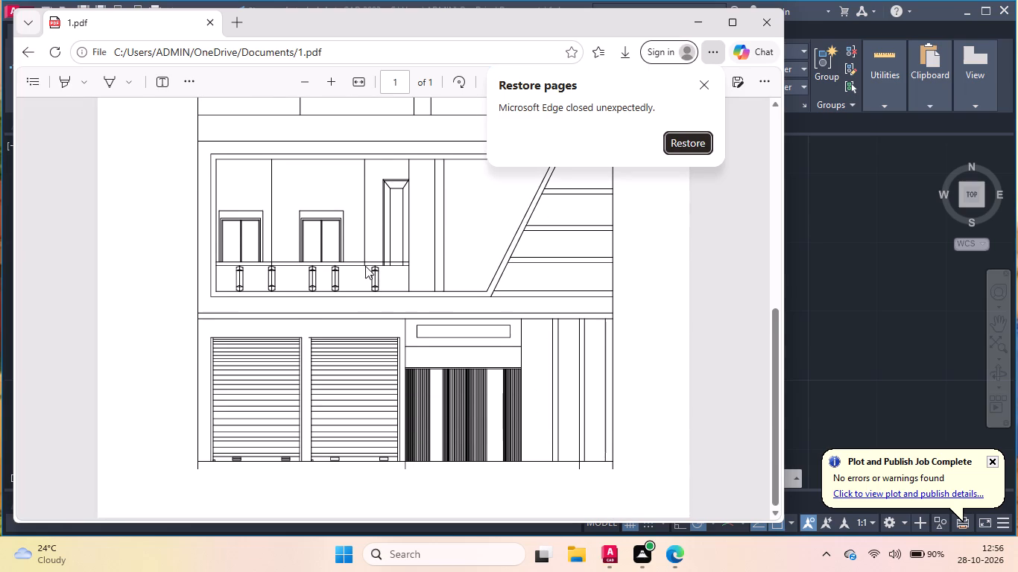
scroll(376, 267, down, 2)
scroll(377, 267, up, 8)
scroll(377, 267, down, 3)
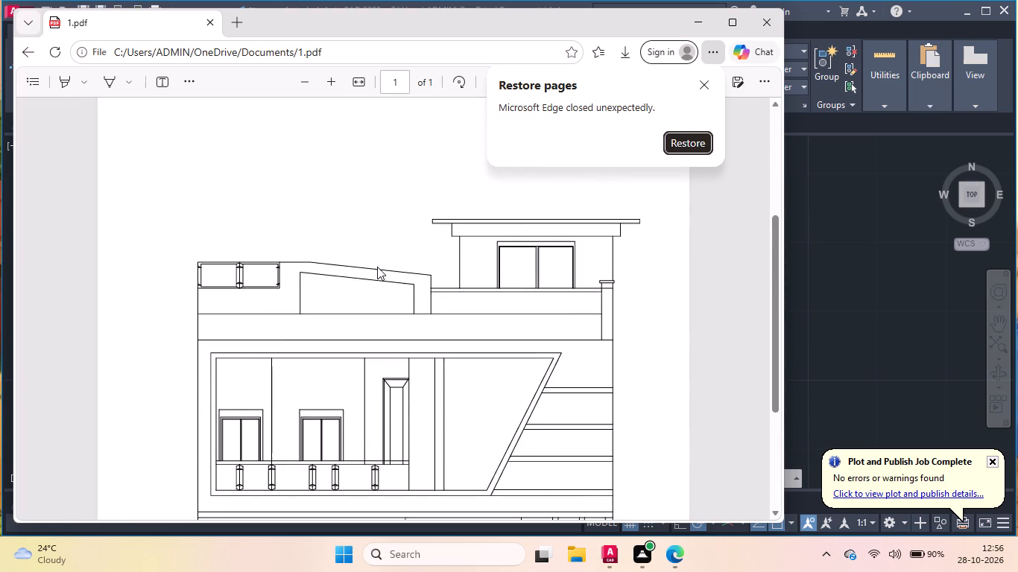
scroll(377, 267, down, 5)
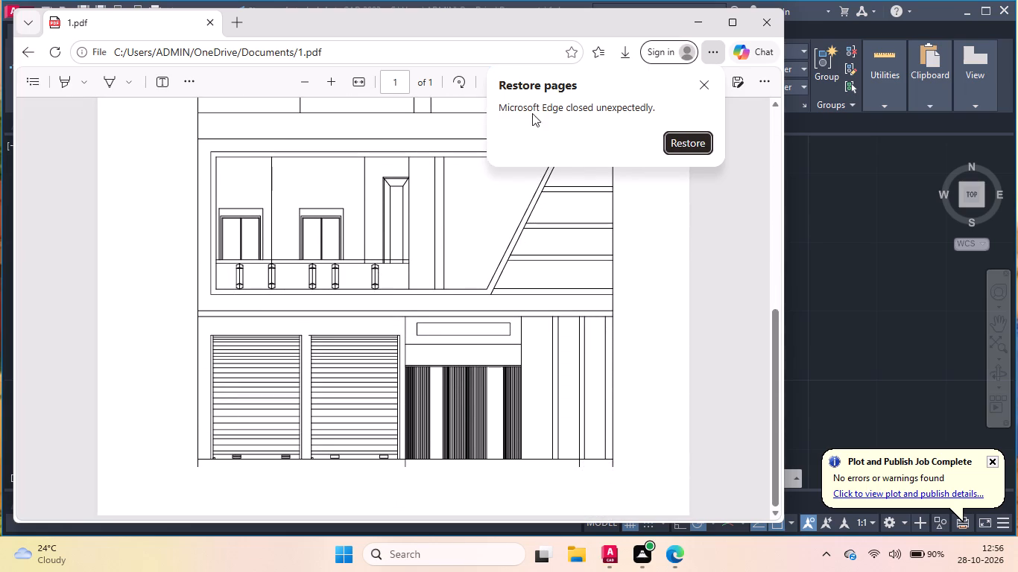
click(885, 265)
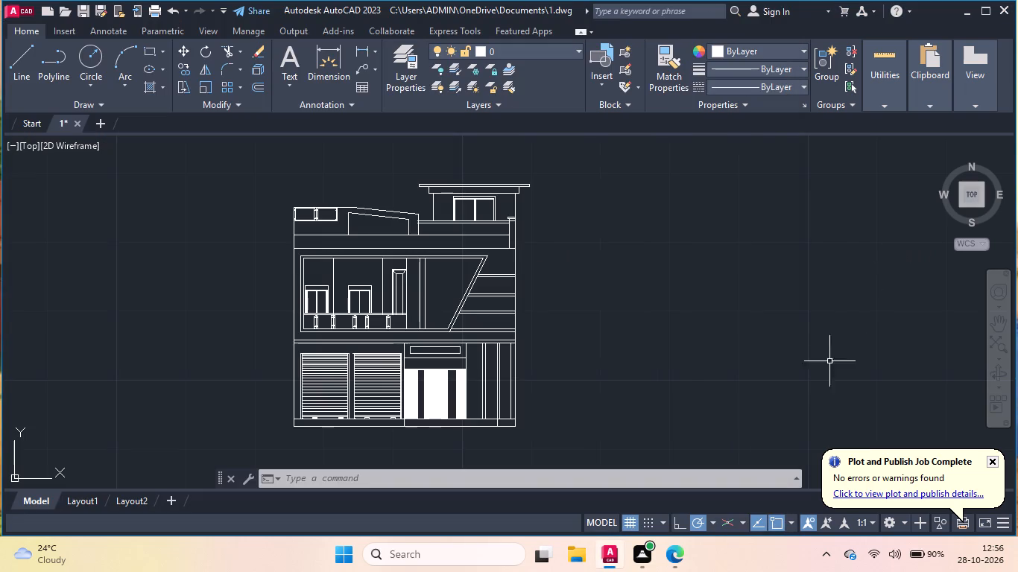